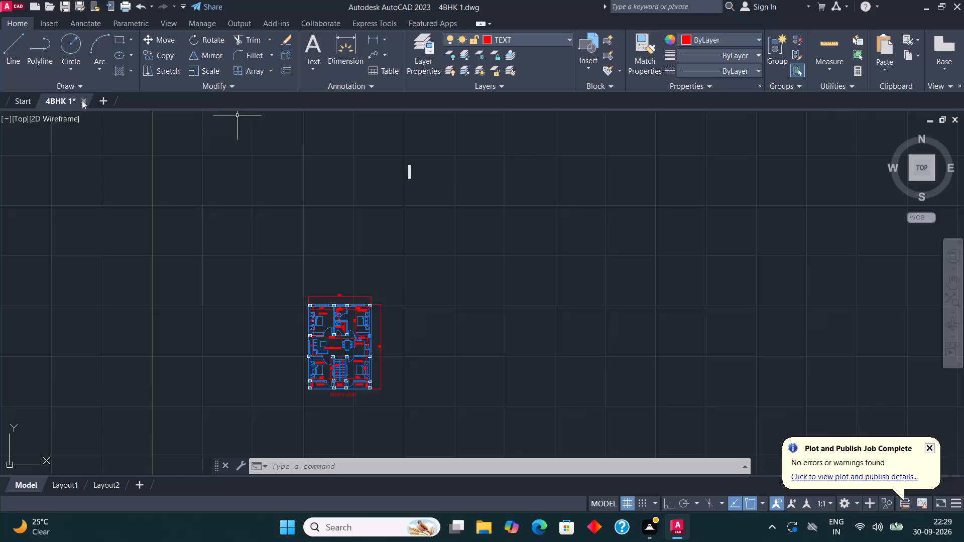
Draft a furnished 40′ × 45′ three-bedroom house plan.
Close the 4BHK 1 drawing and save its changes.
left_click(84, 100)
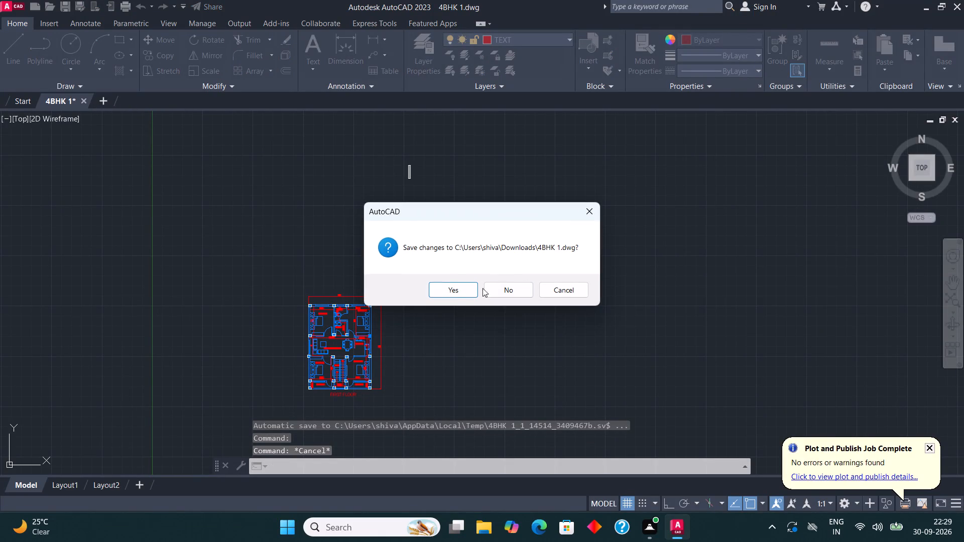
left_click(457, 286)
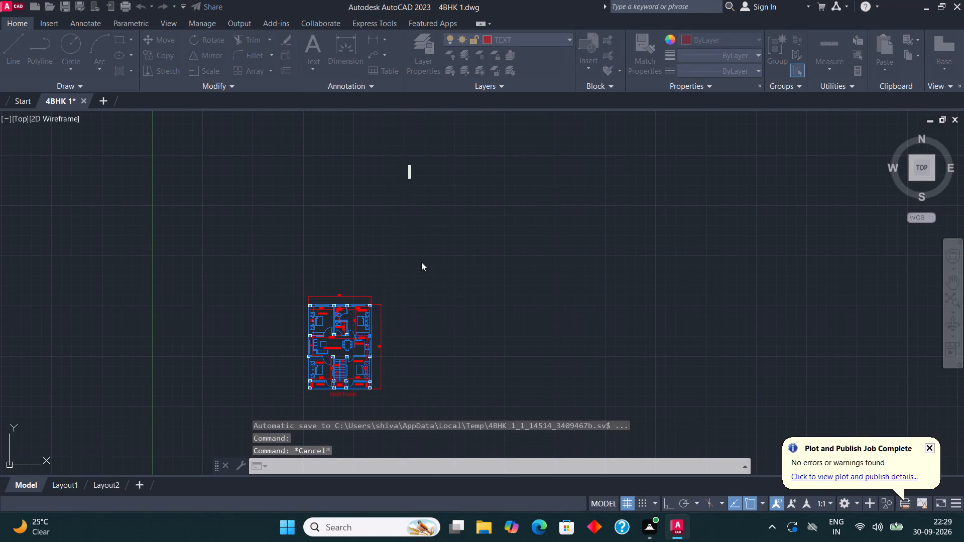
middle_click_drag(392, 286, 483, 294)
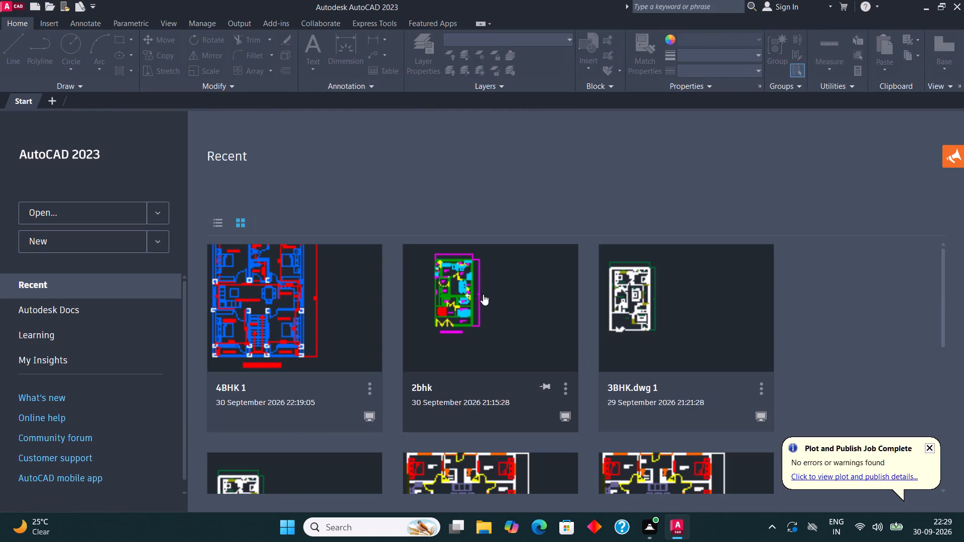
Start a new blank drawing.
middle_click_drag(483, 294, 482, 294)
scroll(453, 279, "down", 1)
left_click(94, 238)
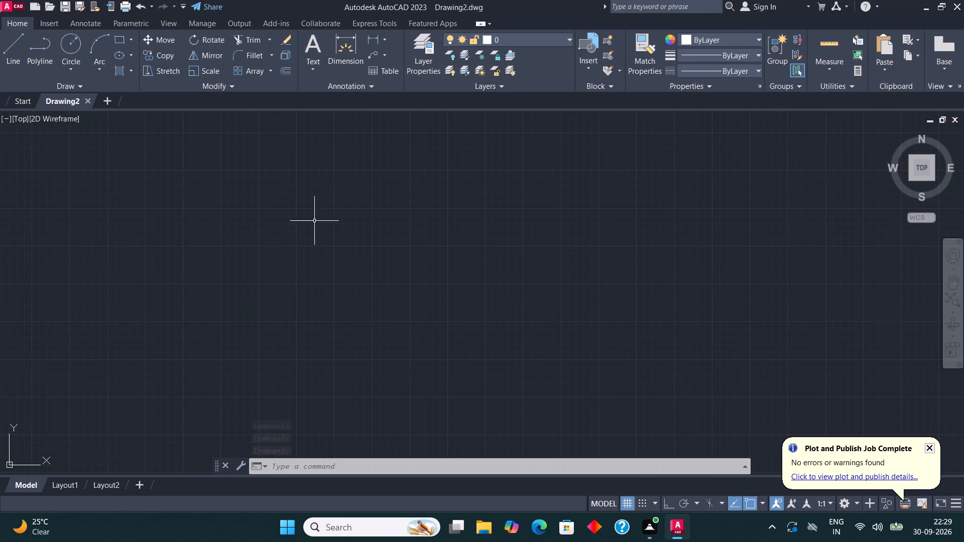
middle_click_drag(311, 324, 344, 343)
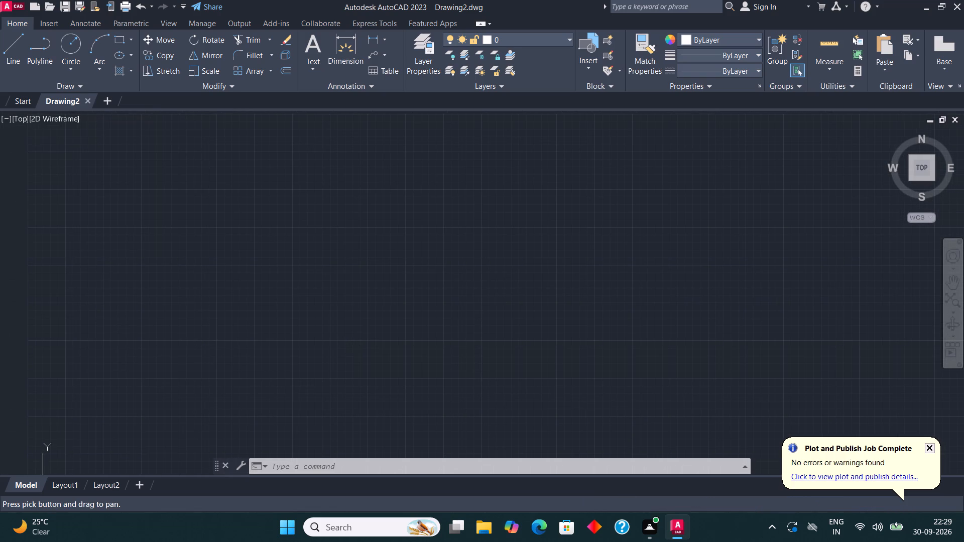
Check the open and save settings in the Options dialog.
type("OP")
key("Return")
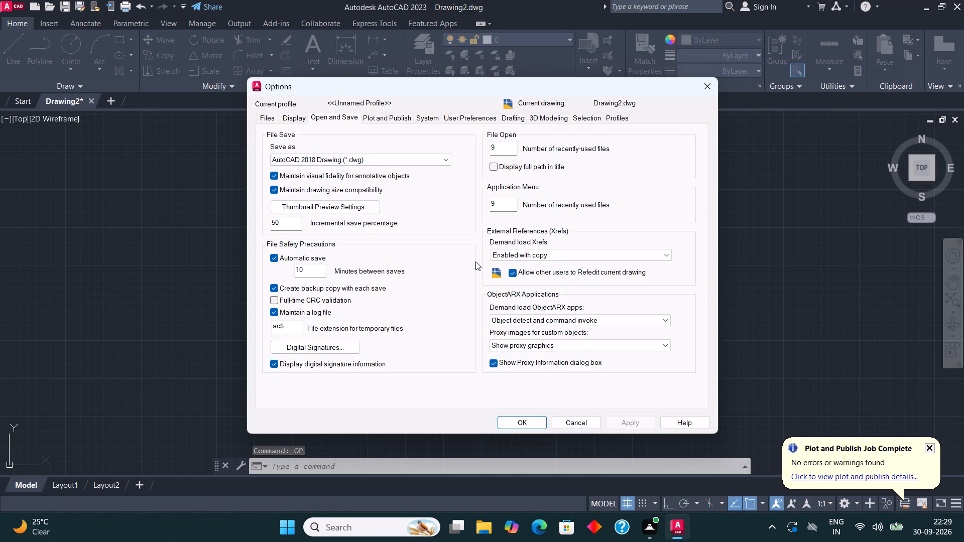
left_click(527, 423)
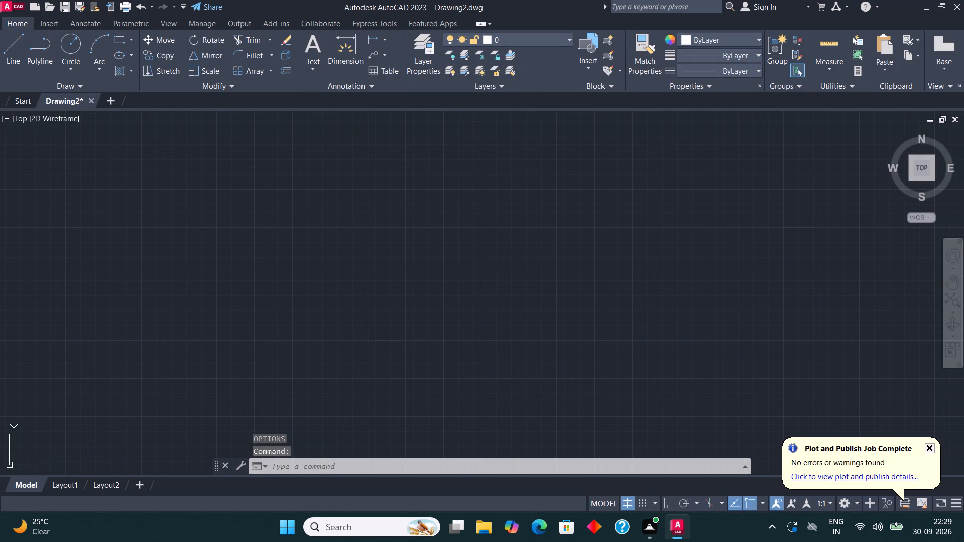
Set the drawing units to Architectural length with 0'-0" precision and an insertion scale in inches.
type("UN")
key("Return")
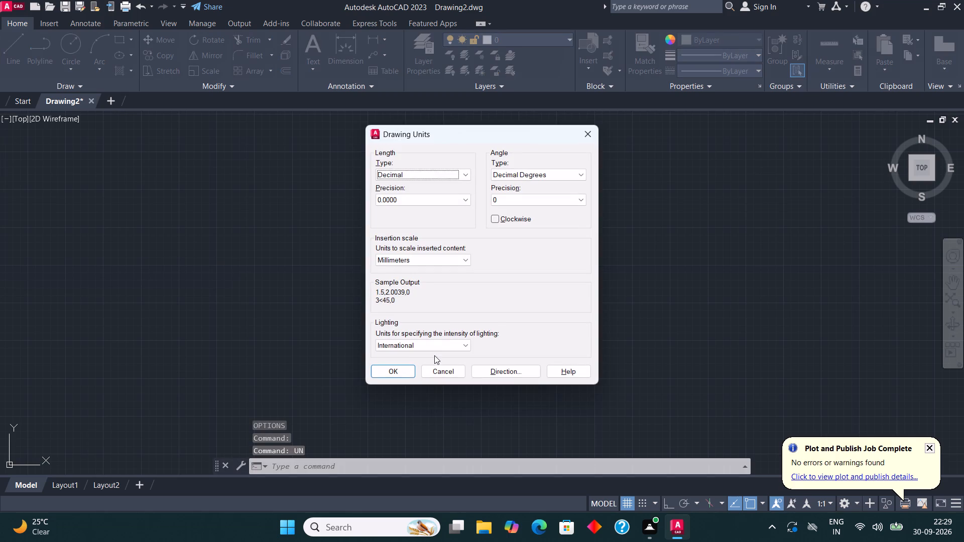
left_click(452, 170)
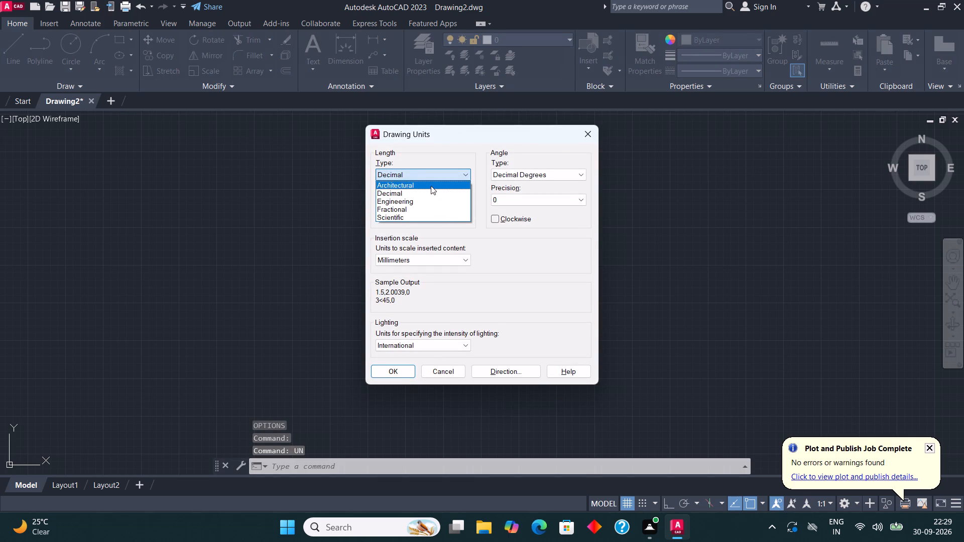
left_click(431, 186)
left_click(412, 199)
left_click(410, 208)
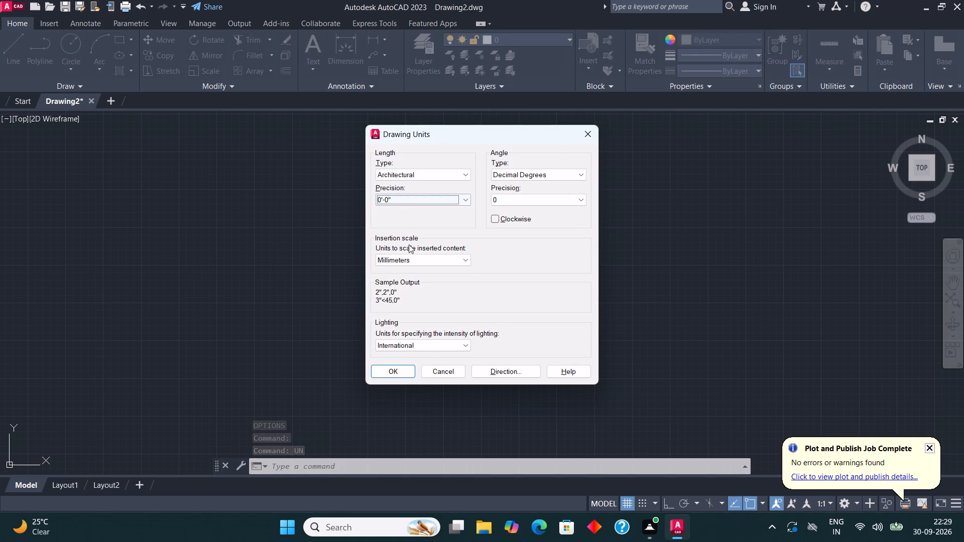
left_click(419, 262)
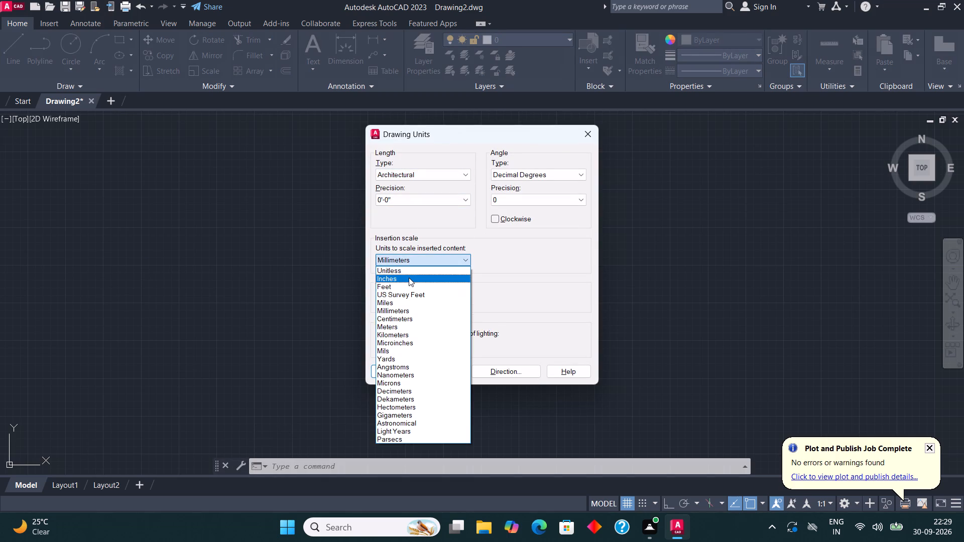
left_click(409, 277)
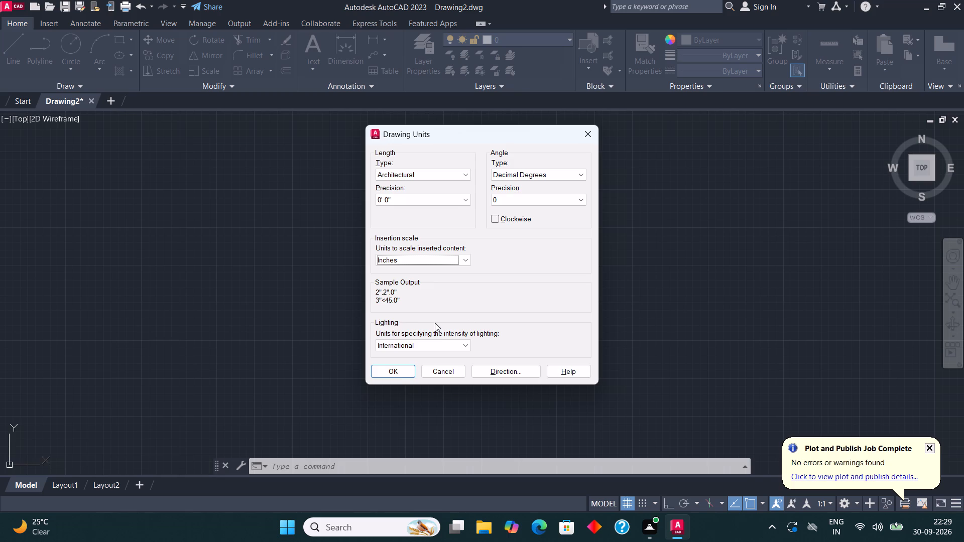
left_click(397, 372)
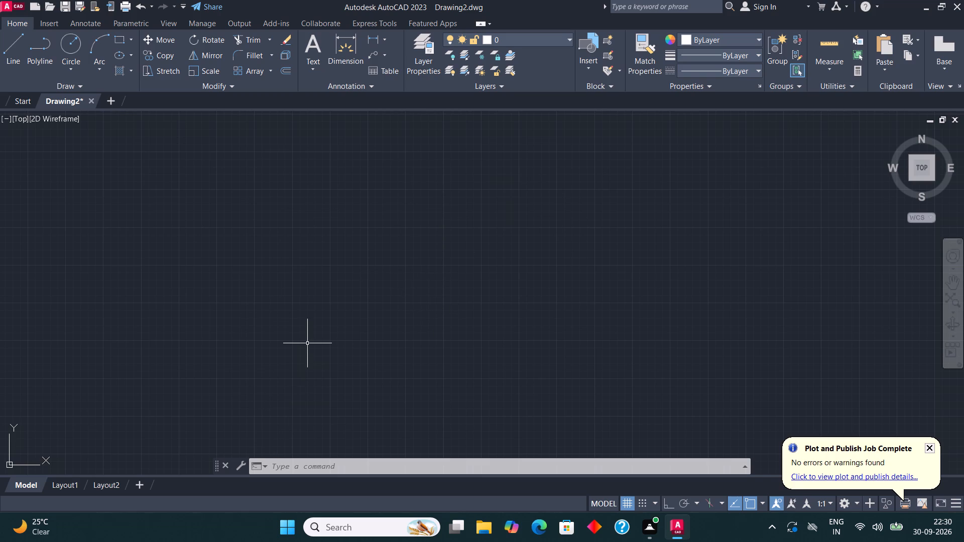
Review the drawing units settings once more.
type("UN")
key("Return")
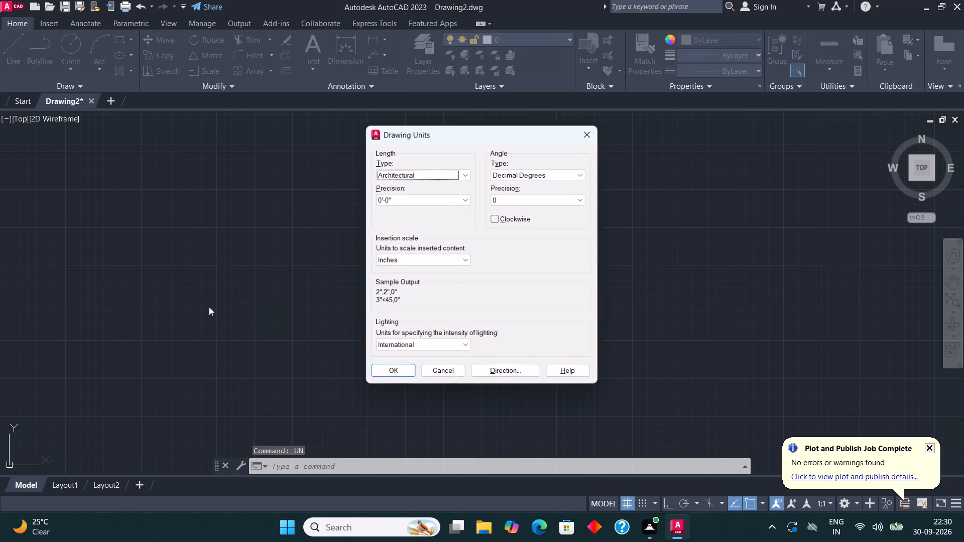
left_click(391, 374)
Modify the ISO-25 dimension style's primary units to Architectural format with 0'-0" precision.
type("DIMS")
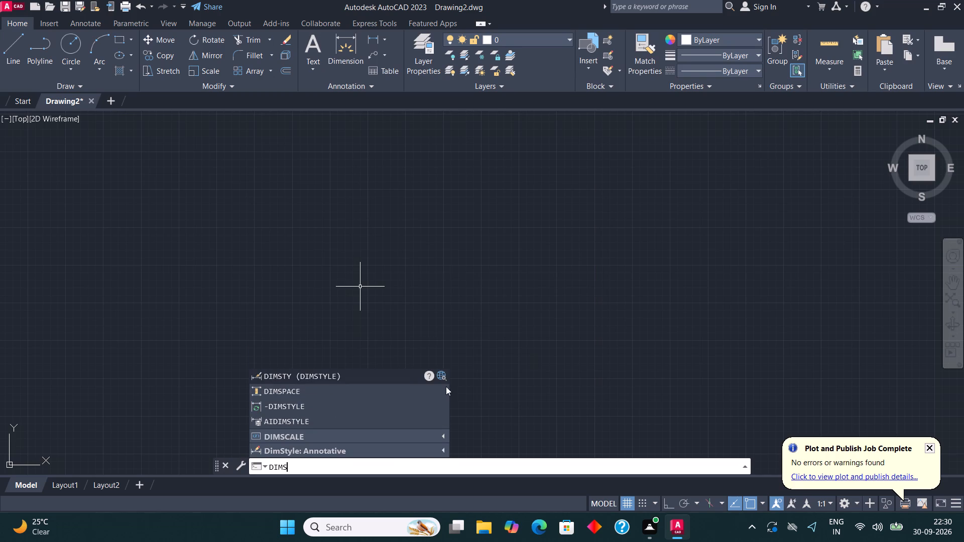
left_click(359, 378)
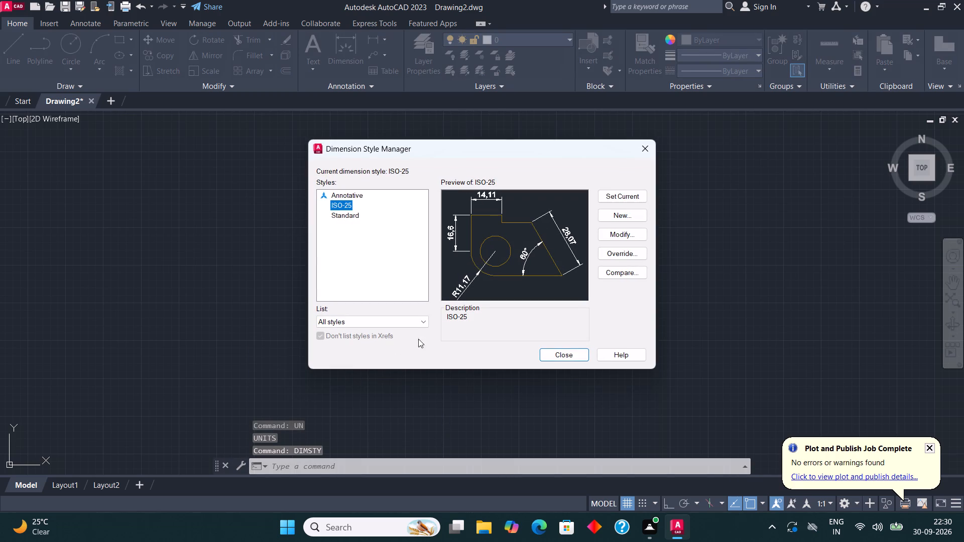
left_click(626, 236)
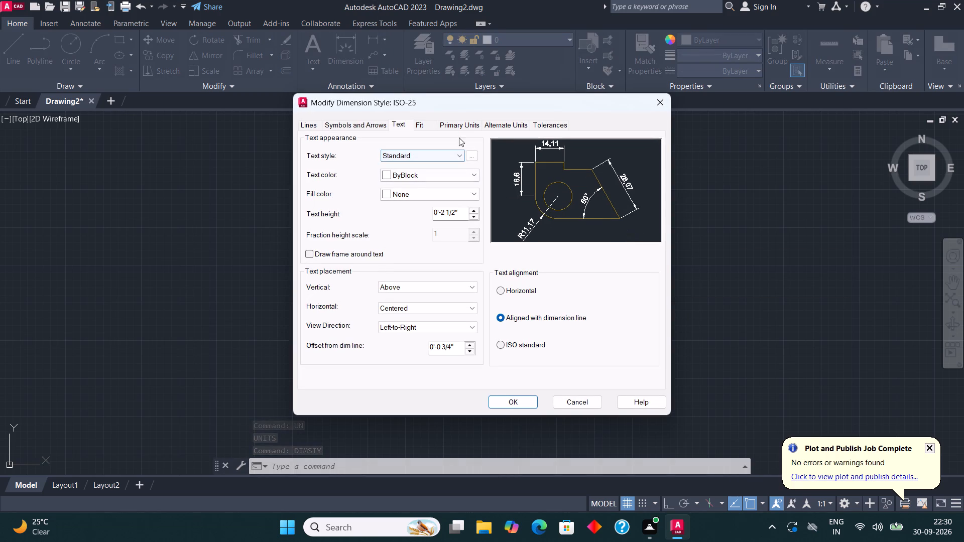
left_click(461, 120)
left_click(433, 159)
left_click(434, 146)
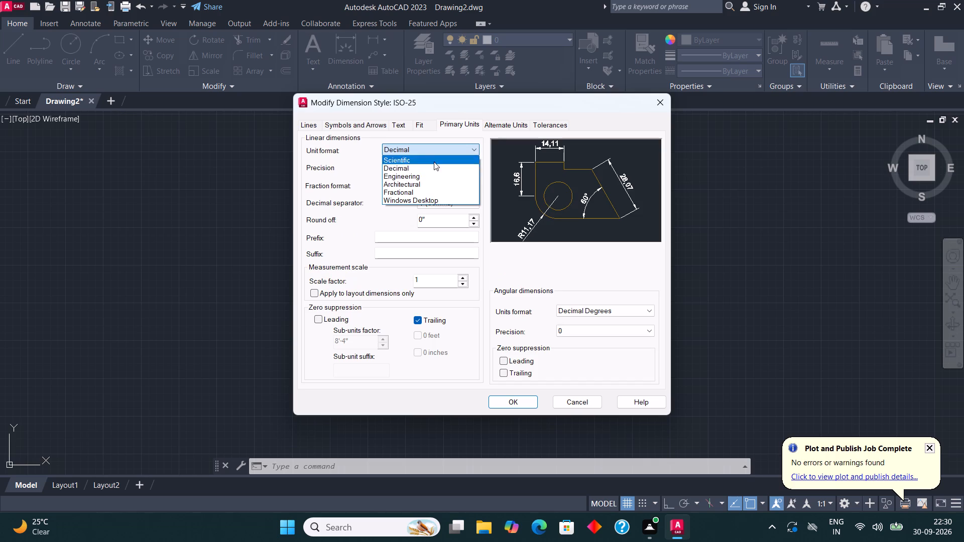
left_click(432, 187)
left_click(435, 166)
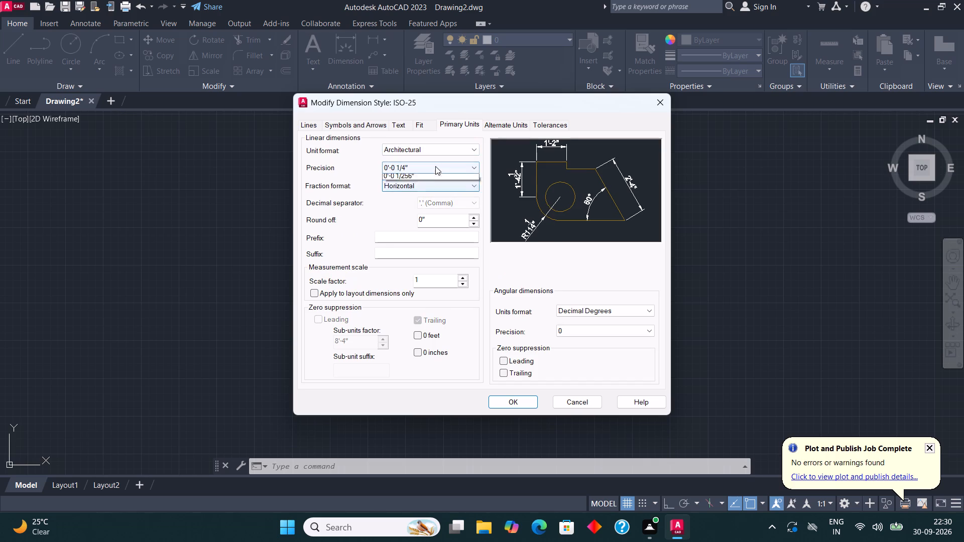
left_click(431, 174)
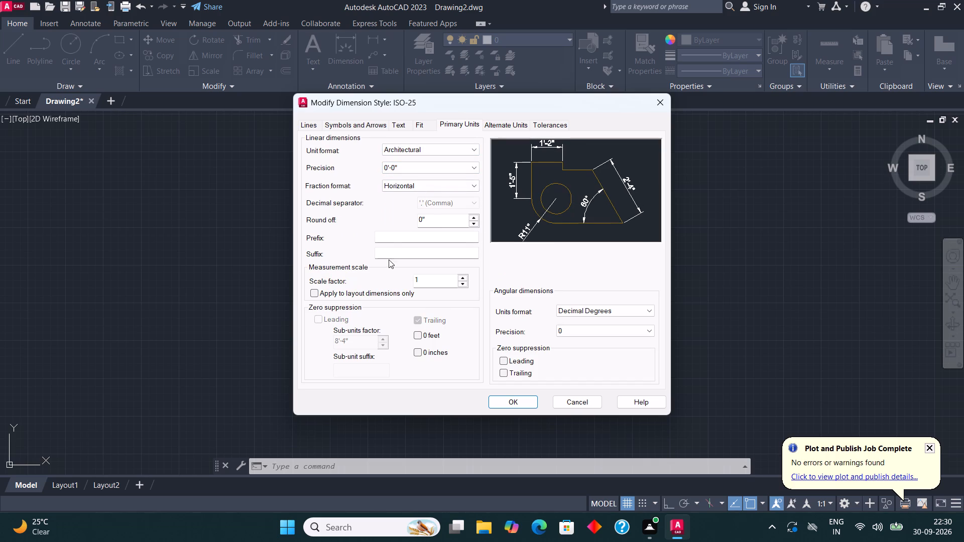
Set the ISO-25 dimension text height to 10" and make the style current.
left_click(396, 127)
left_click_drag(467, 209, 443, 212)
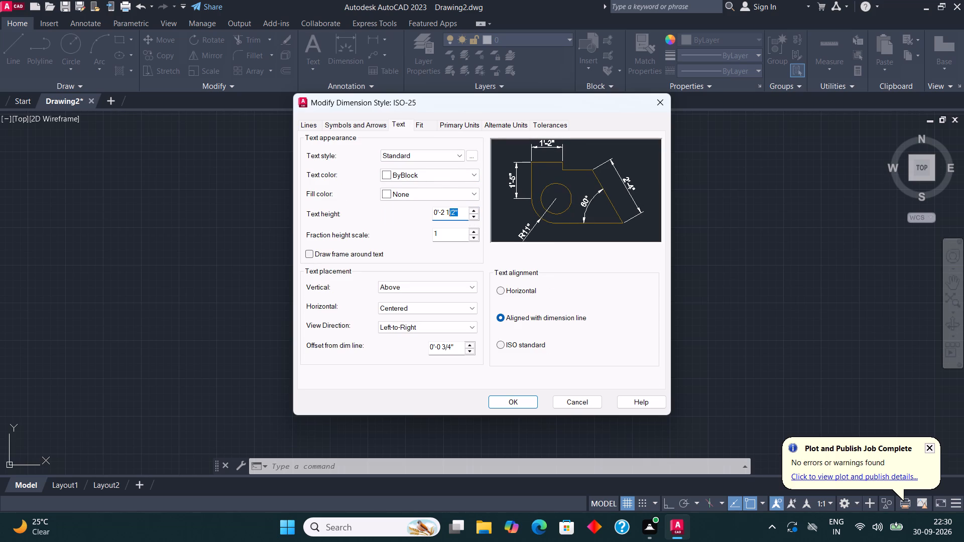
left_click_drag(443, 212, 423, 214)
type("10\"")
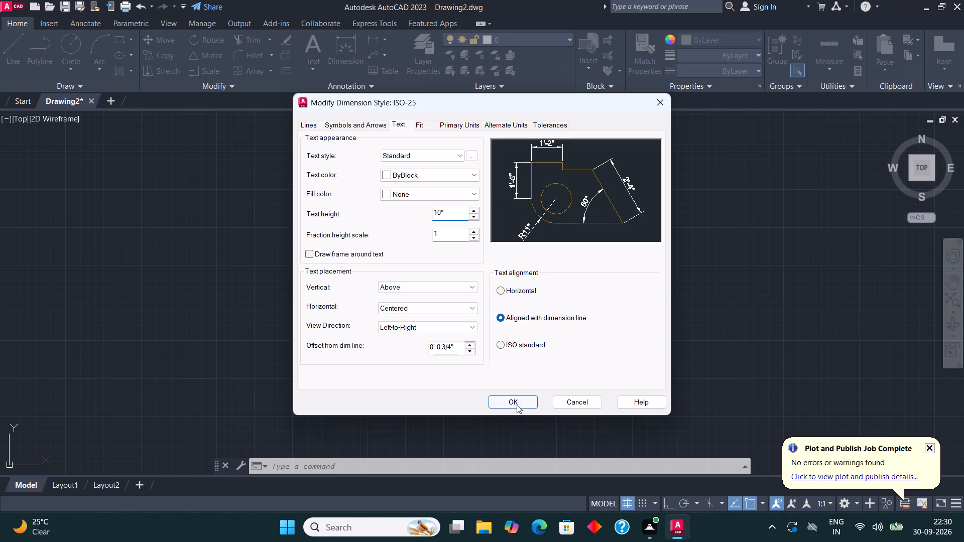
left_click(517, 404)
left_click(629, 198)
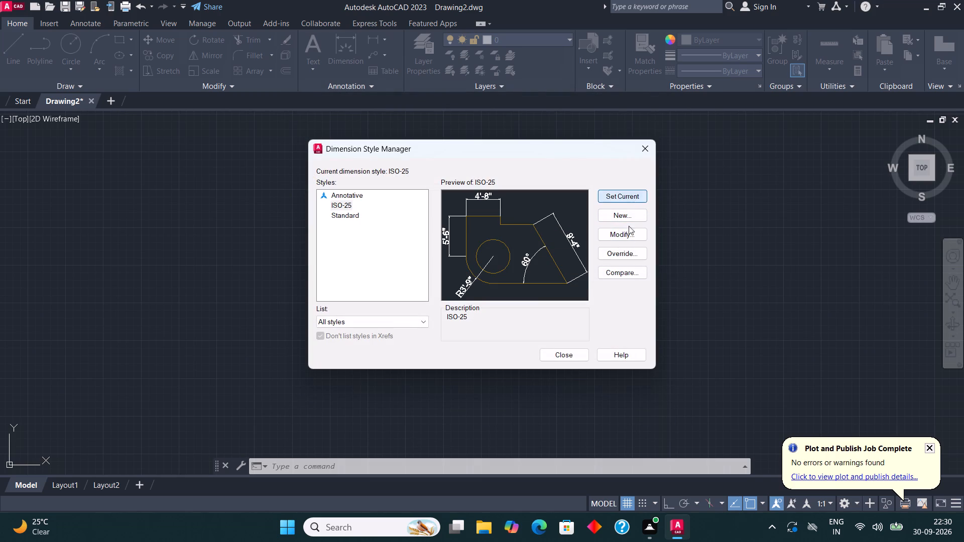
left_click(557, 352)
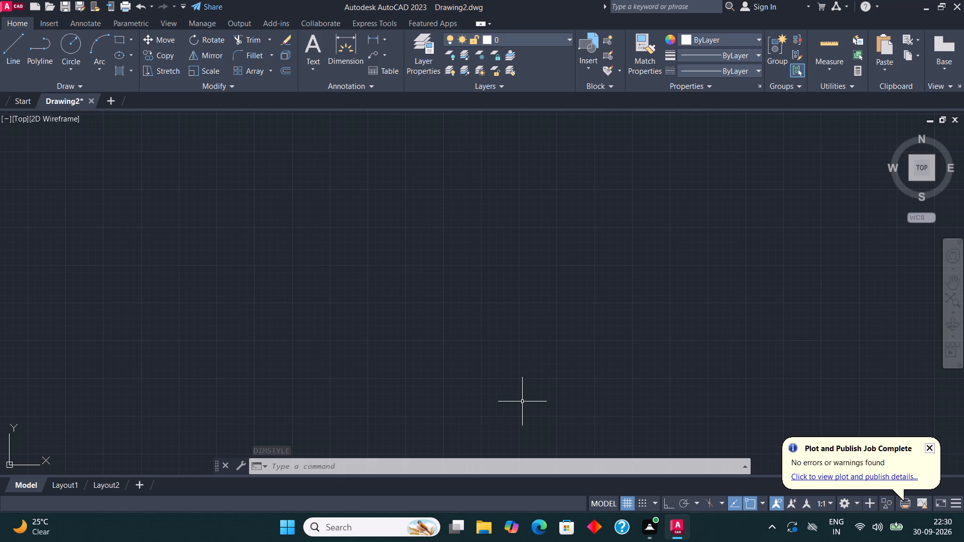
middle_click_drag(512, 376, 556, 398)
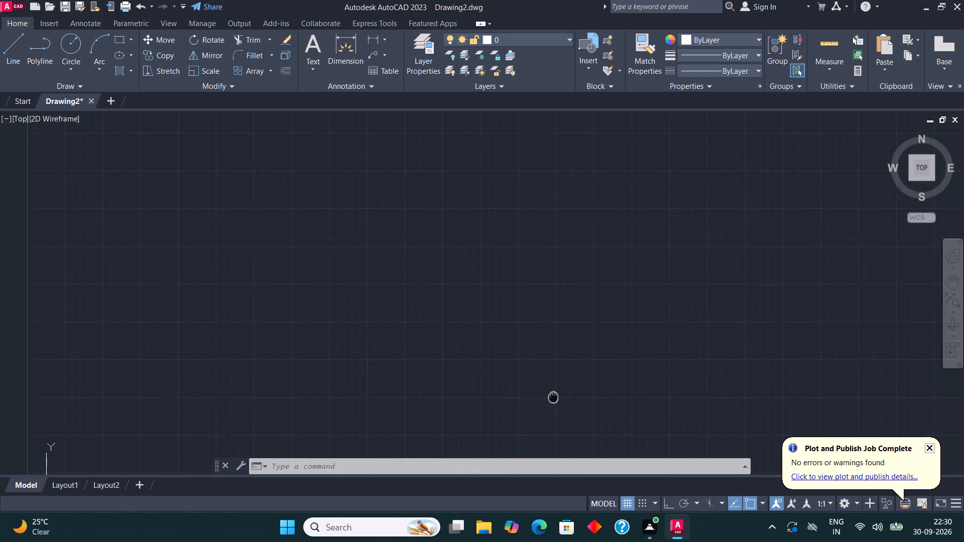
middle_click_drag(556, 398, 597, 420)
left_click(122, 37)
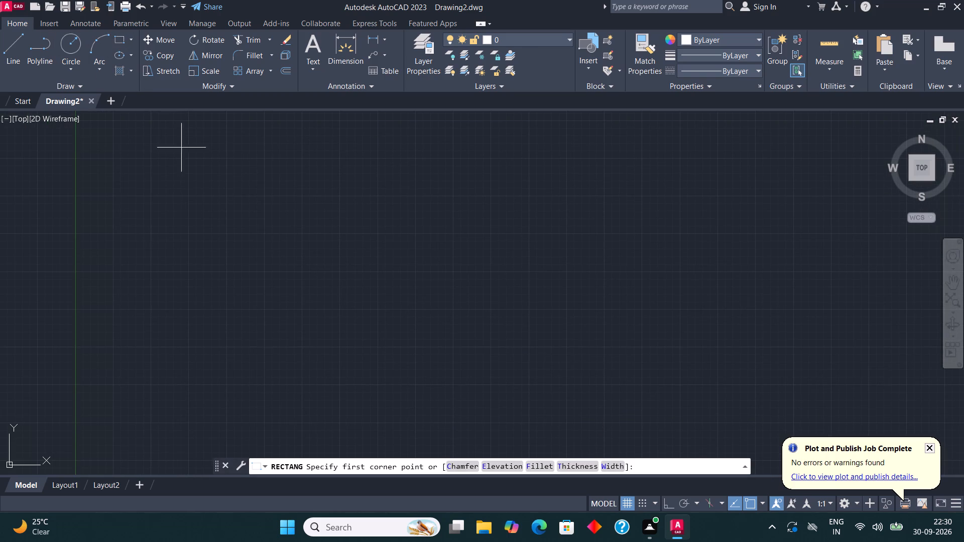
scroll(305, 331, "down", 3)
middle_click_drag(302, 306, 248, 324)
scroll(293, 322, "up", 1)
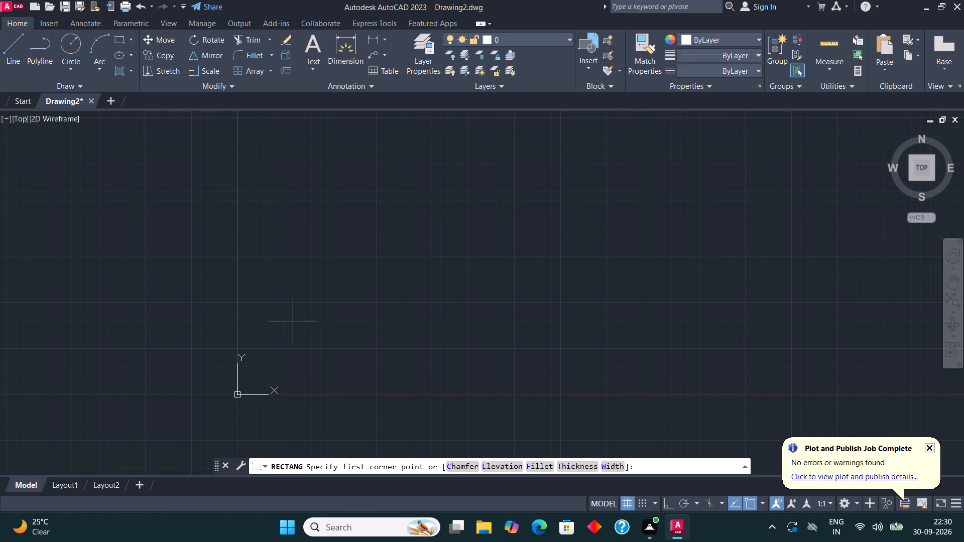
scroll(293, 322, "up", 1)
Draw a closed rectangular outline 40' wide by 45' high with the Line tool, turning Ortho mode on.
left_click(13, 44)
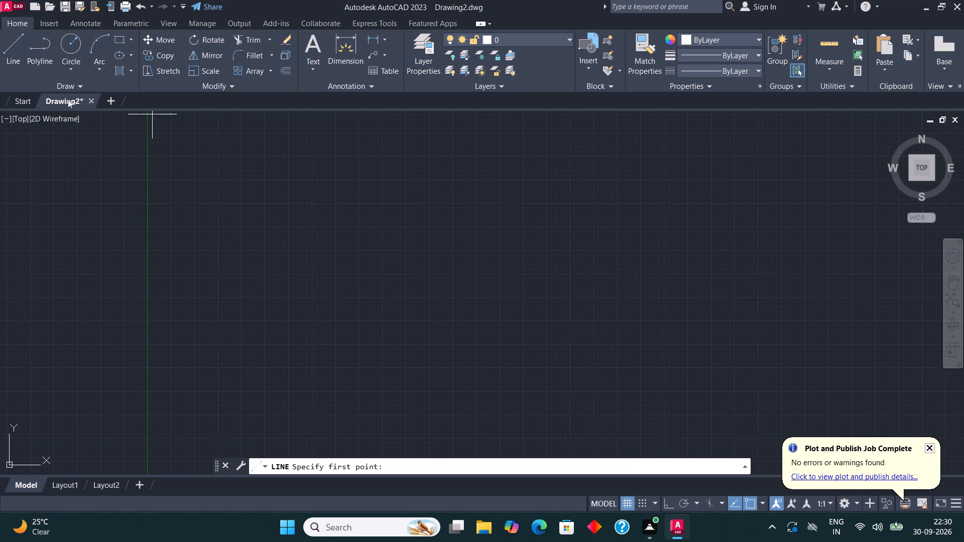
left_click(225, 304)
type("40'")
key("Return")
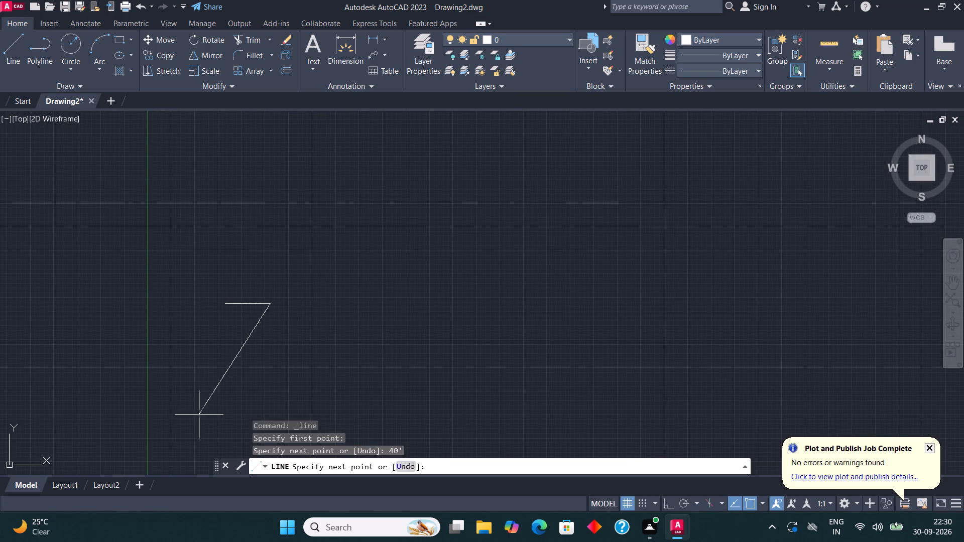
key("F8")
type("45")
key("apostrophe")
key("Return")
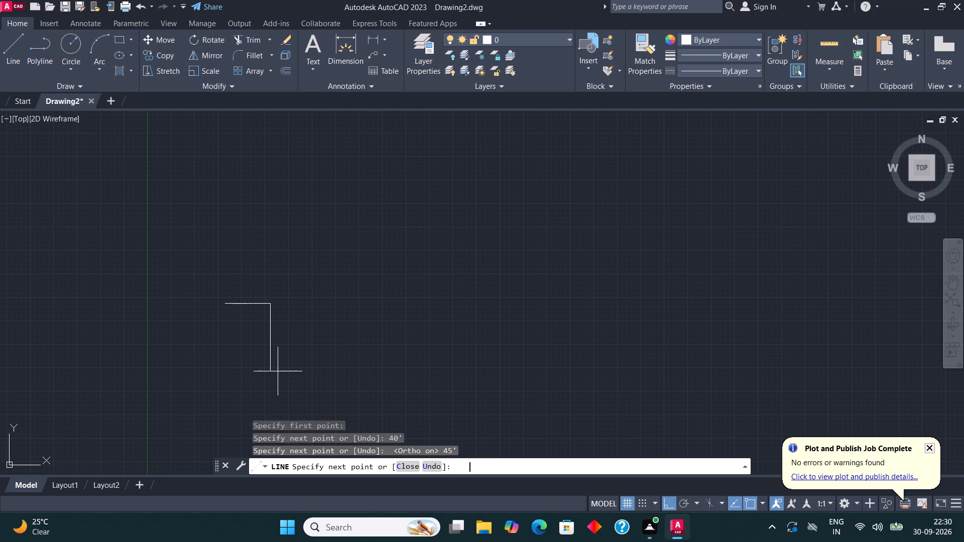
type("40'")
key("Return")
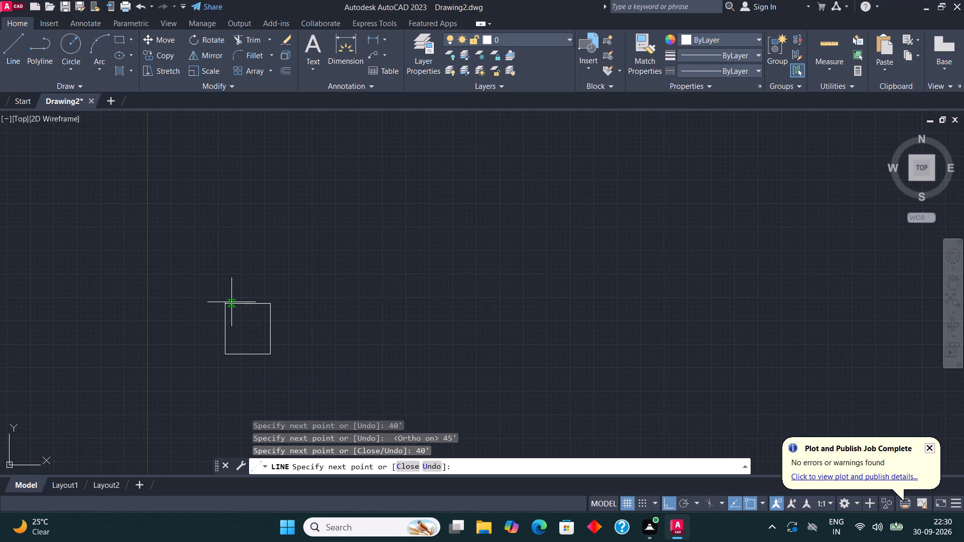
left_click(226, 303)
key("Escape")
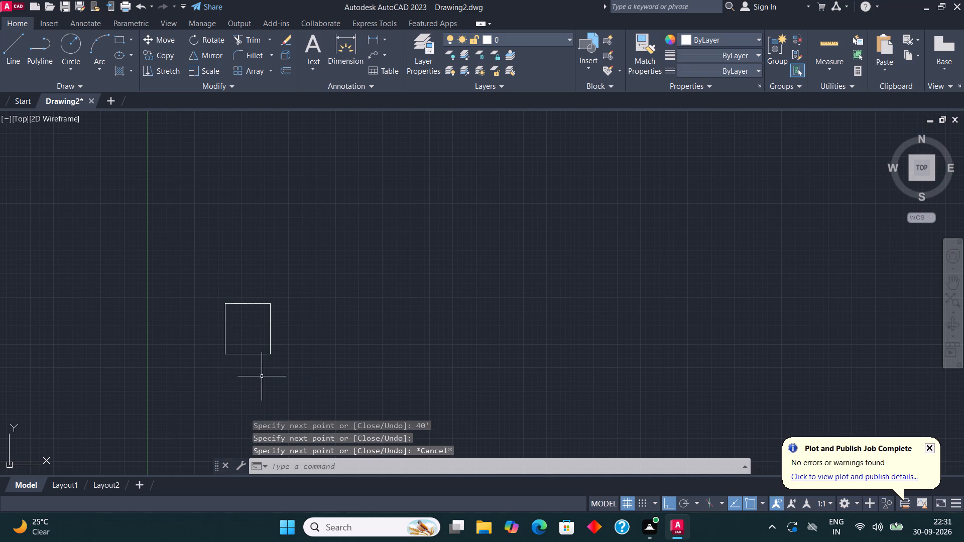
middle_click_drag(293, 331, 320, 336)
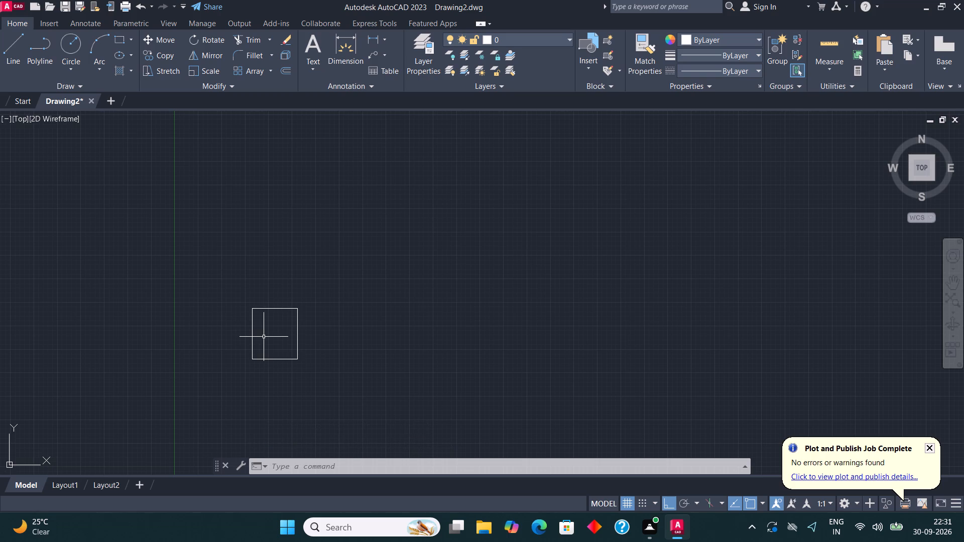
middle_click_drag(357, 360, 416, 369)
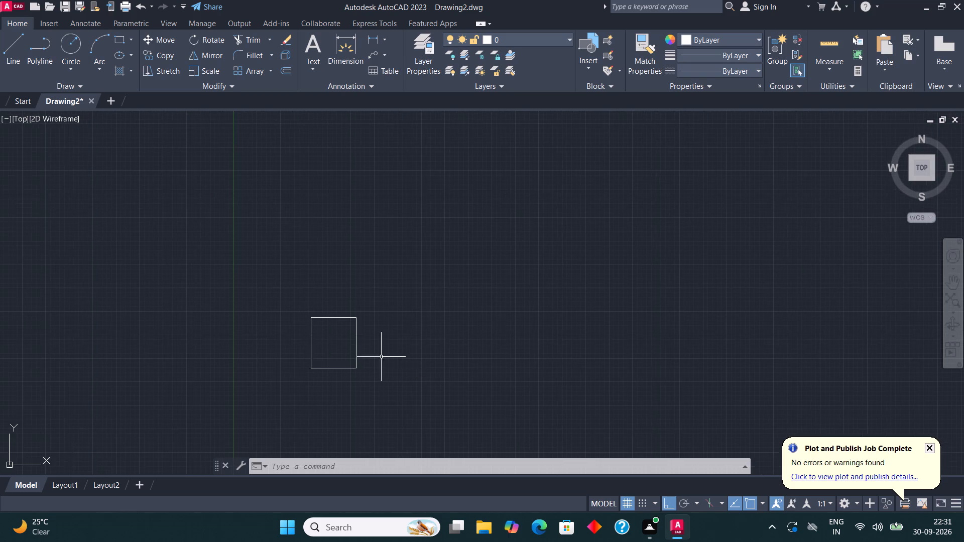
Offset all four lines of the rectangular outline 9" inward to form the outer wall thickness.
scroll(326, 347, "up", 2)
left_click_drag(322, 336, 312, 319)
left_click(248, 263)
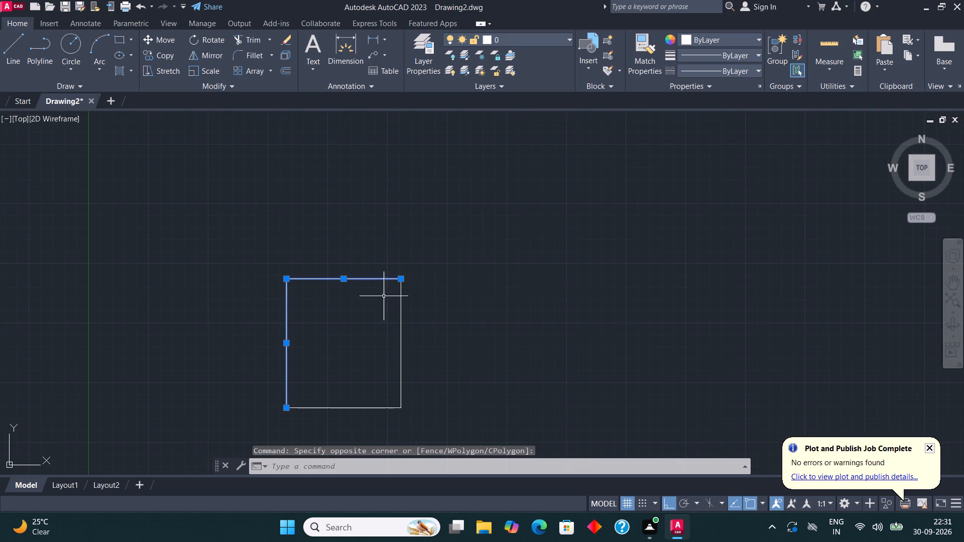
left_click(290, 74)
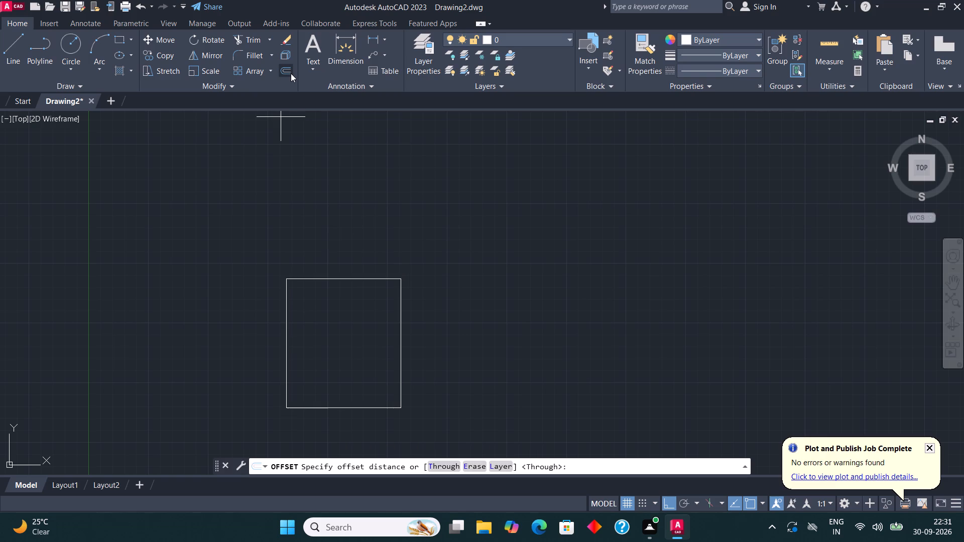
left_click(335, 276)
type("9\"")
key("Return")
left_click(341, 281)
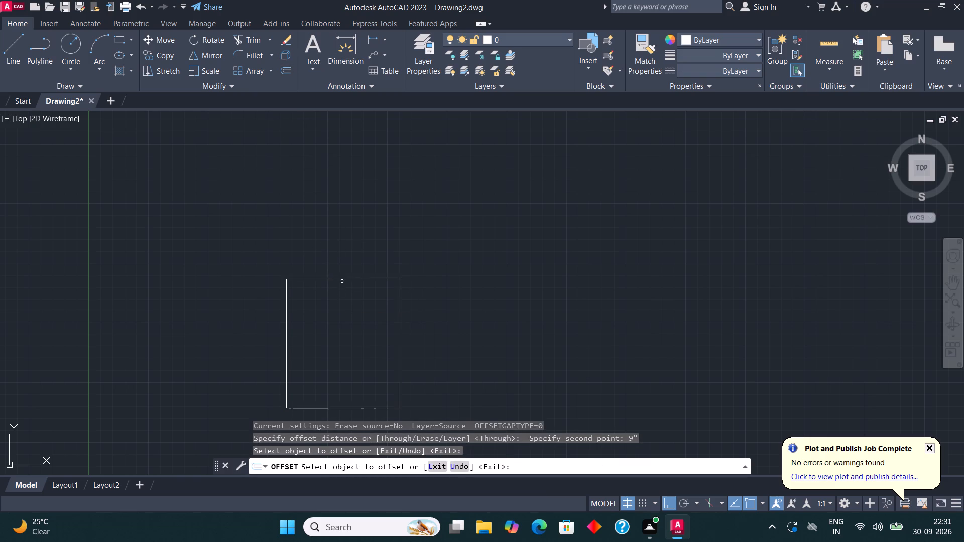
left_click(342, 279)
left_click(339, 312)
left_click(287, 309)
left_click(325, 314)
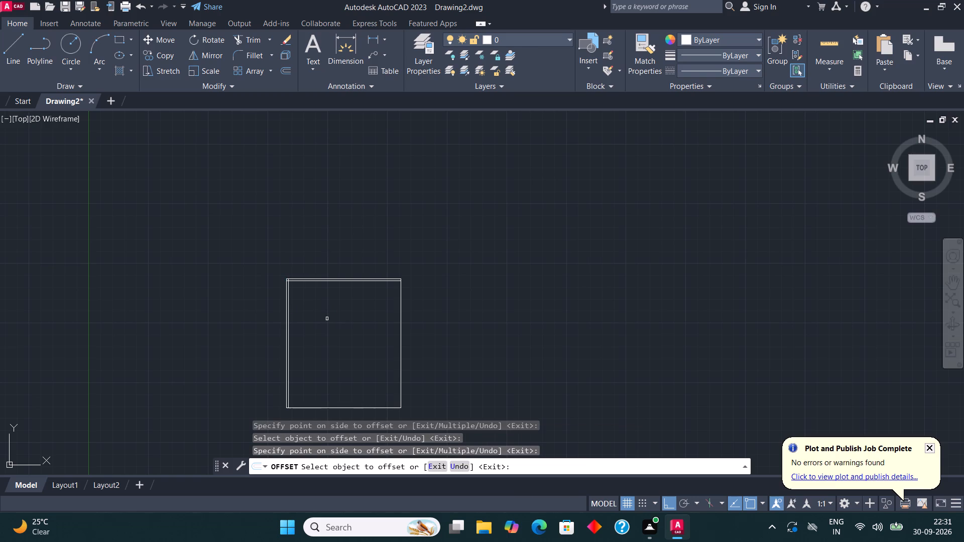
left_click(331, 408)
left_click(349, 387)
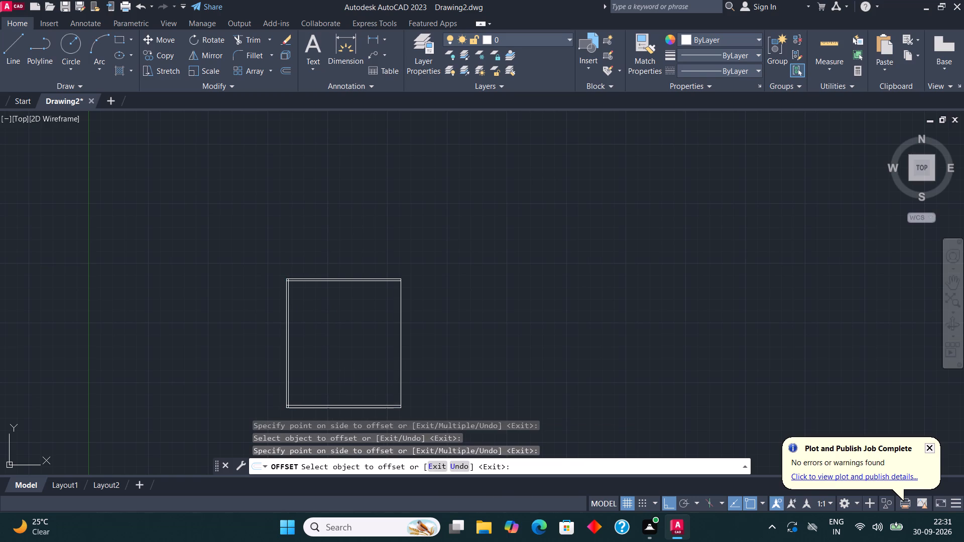
left_click(400, 366)
left_click(356, 353)
Trim the overlapping ends of the inner wall lines at all four corners of the outline.
scroll(283, 226, "up", 3)
scroll(288, 249, "down", 1)
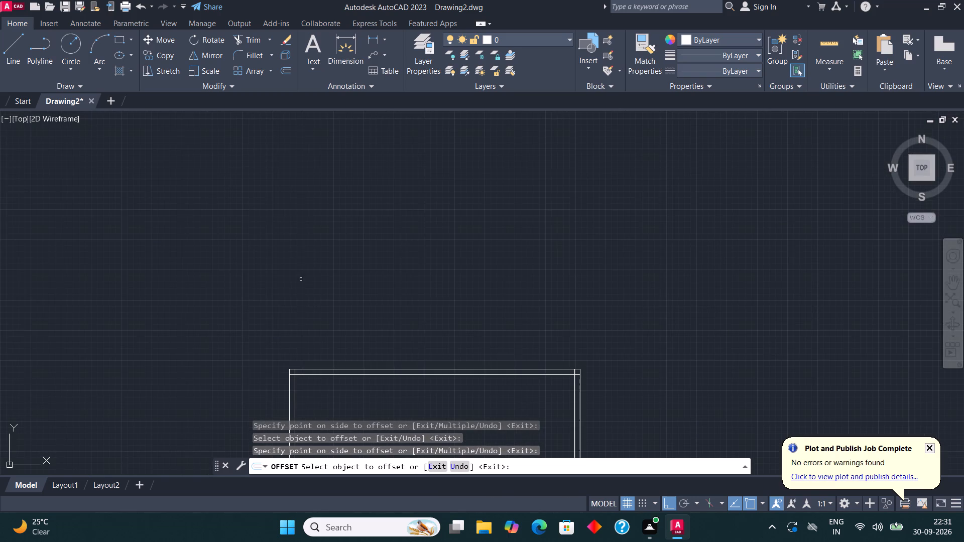
scroll(270, 397, "up", 1)
left_click(256, 43)
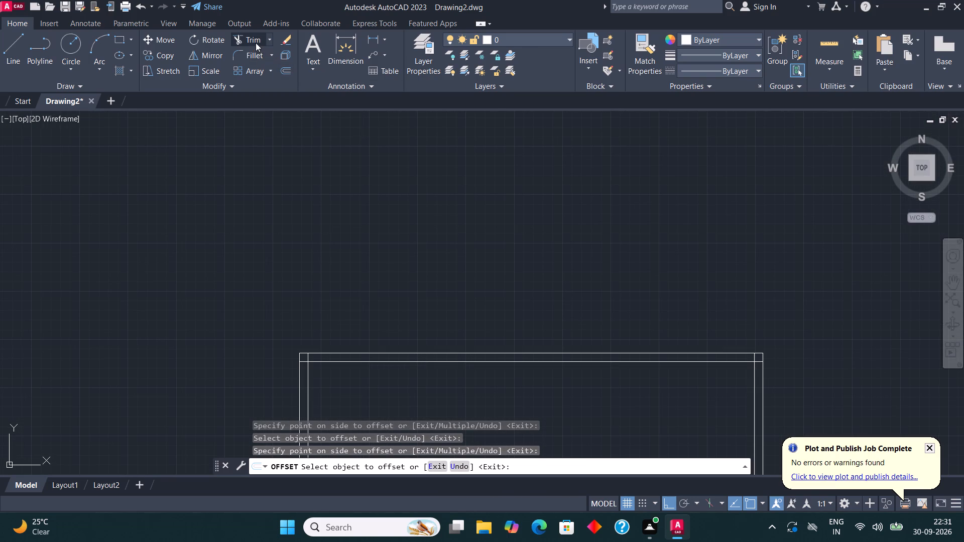
scroll(305, 363, "up", 2)
left_click_drag(300, 367, 326, 350)
scroll(262, 305, "down", 3)
scroll(555, 322, "up", 3)
left_click_drag(515, 308, 518, 308)
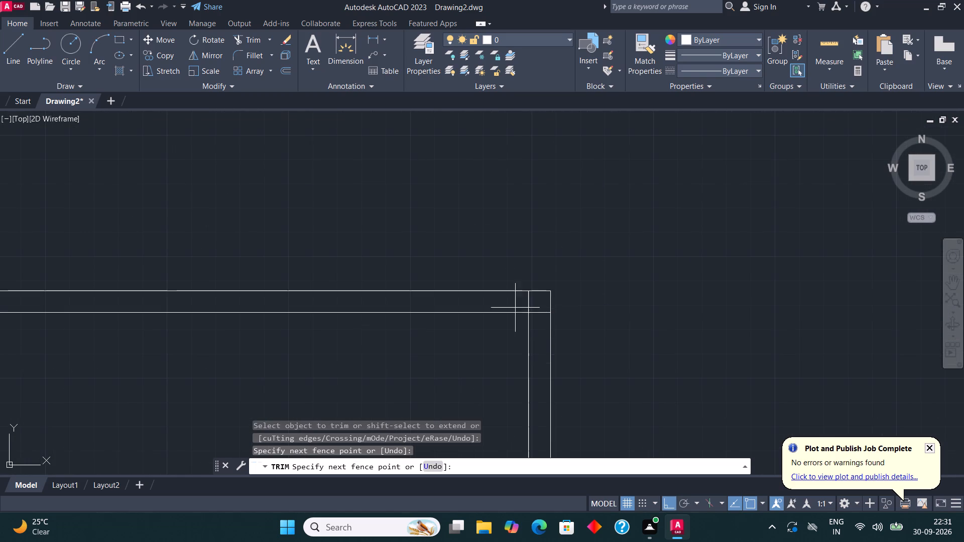
left_click_drag(518, 308, 538, 321)
scroll(502, 188, "down", 4)
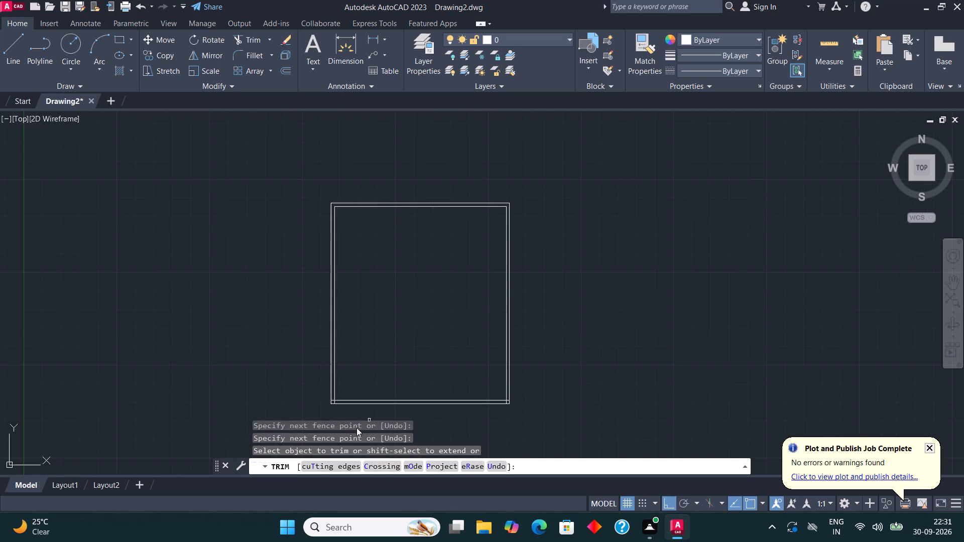
scroll(332, 401, "up", 4)
left_click_drag(322, 395, 350, 414)
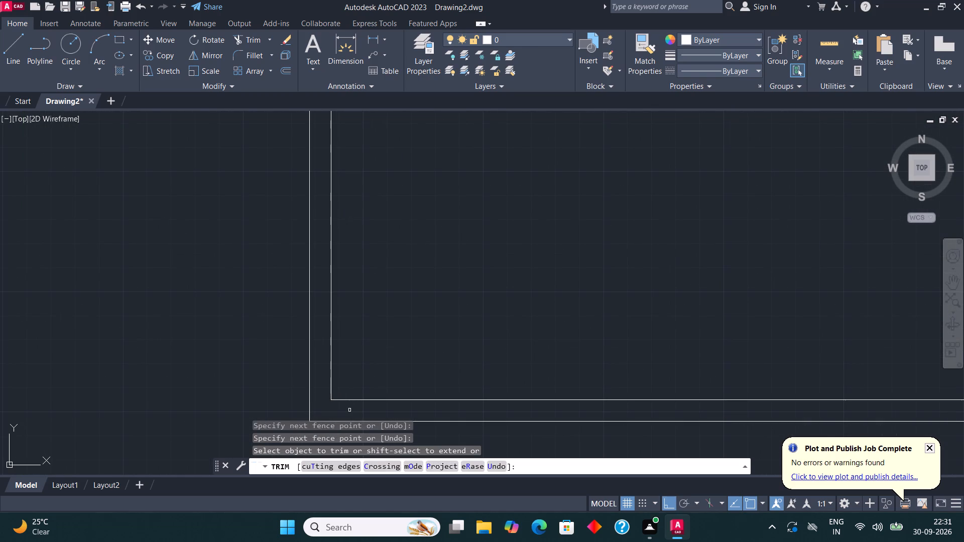
scroll(289, 350, "down", 3)
scroll(585, 364, "up", 2)
left_click_drag(554, 358, 555, 371)
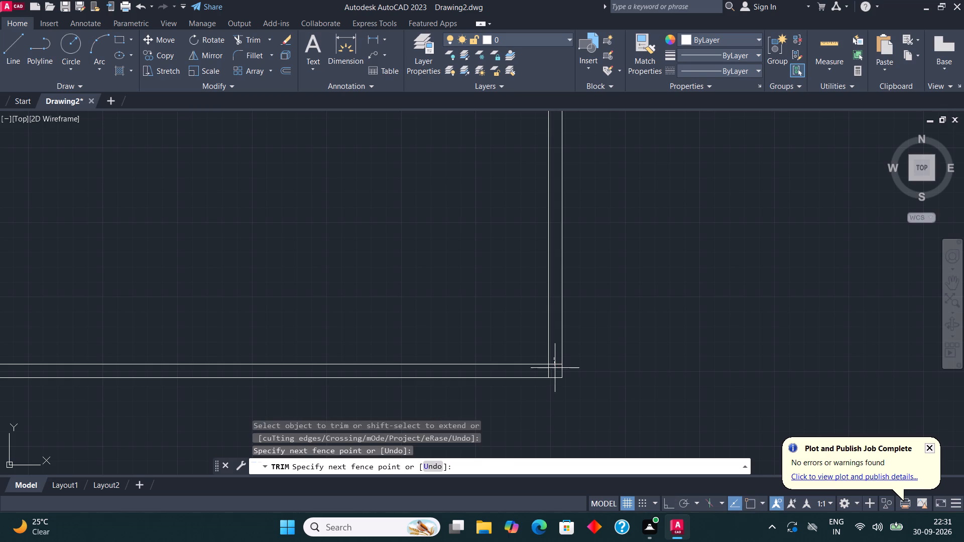
left_click_drag(555, 371, 534, 371)
scroll(541, 402, "down", 2)
key("Escape")
Draw lines from the inner top-left wall corner 16' right, 14' down and 16' back left to outline a room.
middle_click_drag(509, 365, 528, 372)
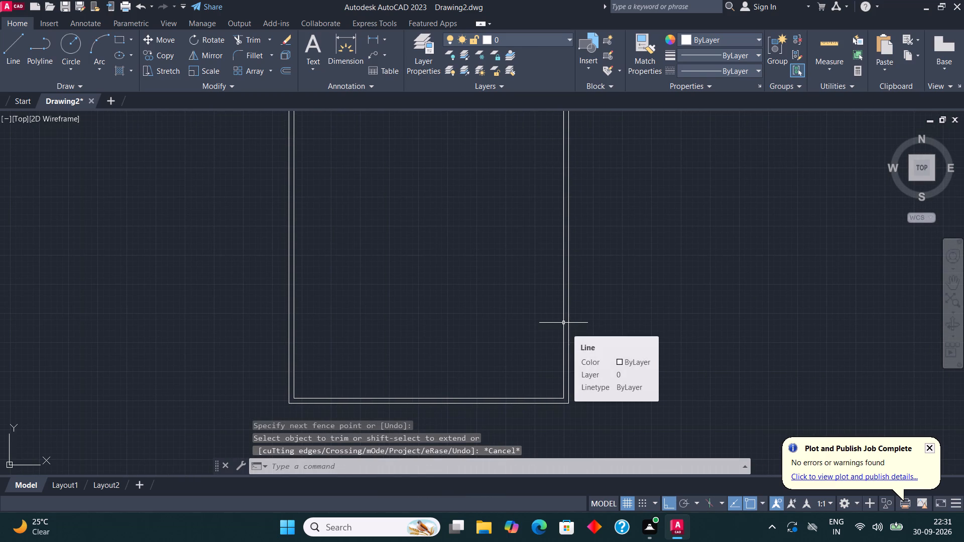
scroll(339, 355, "down", 3)
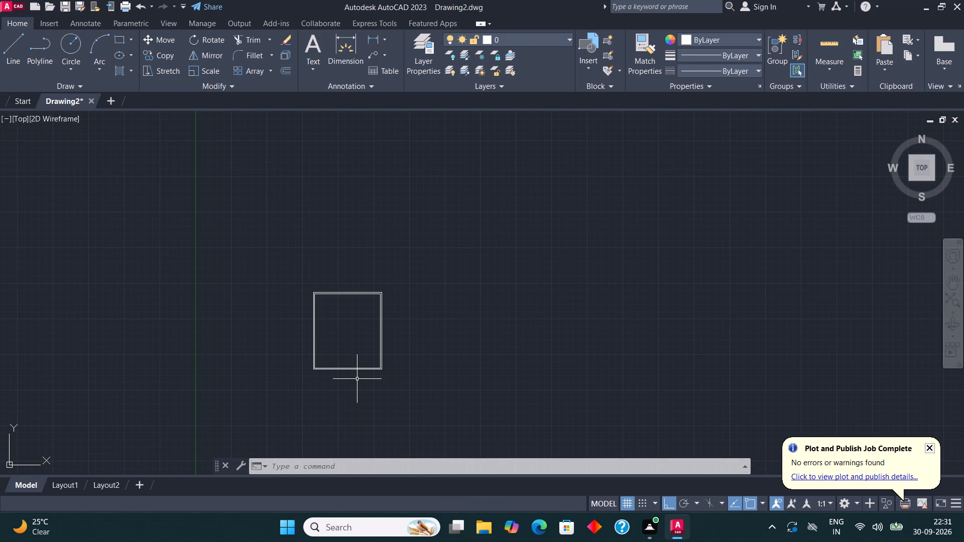
middle_click_drag(388, 352, 466, 395)
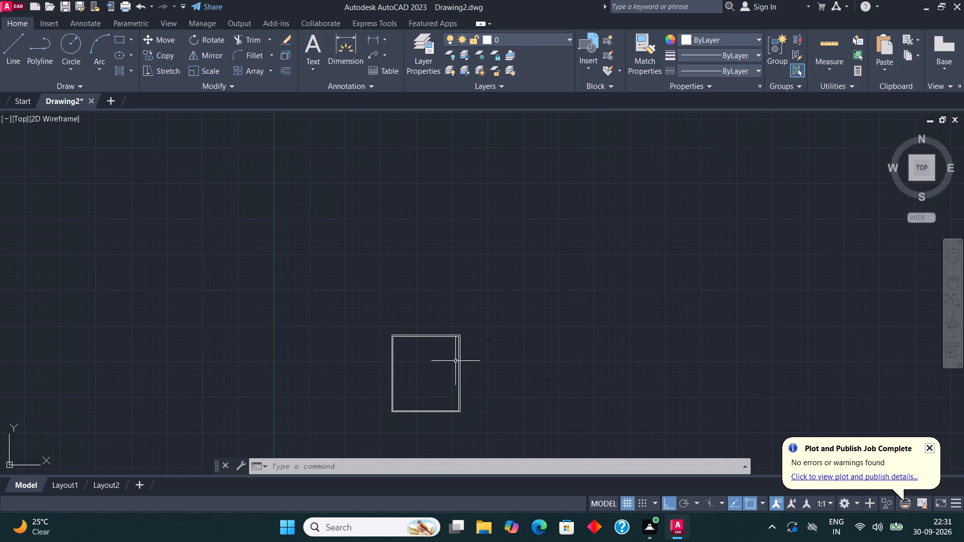
scroll(417, 343, "up", 3)
scroll(324, 352, "up", 2)
middle_click_drag(322, 349, 316, 320)
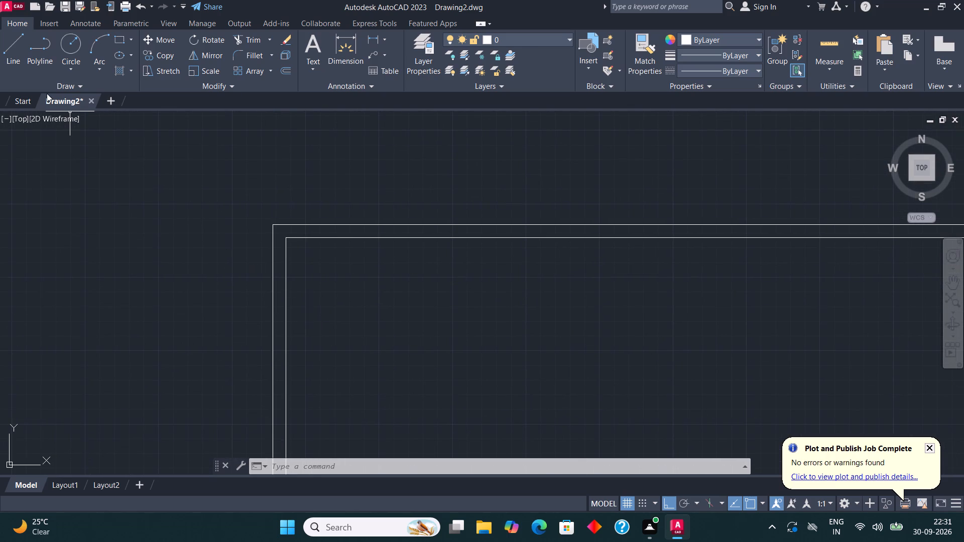
left_click(7, 39)
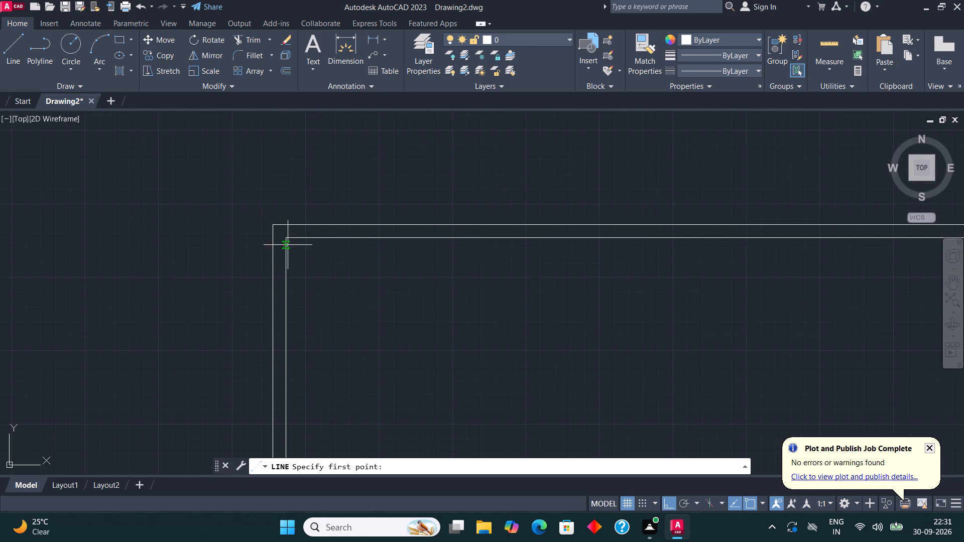
left_click(287, 241)
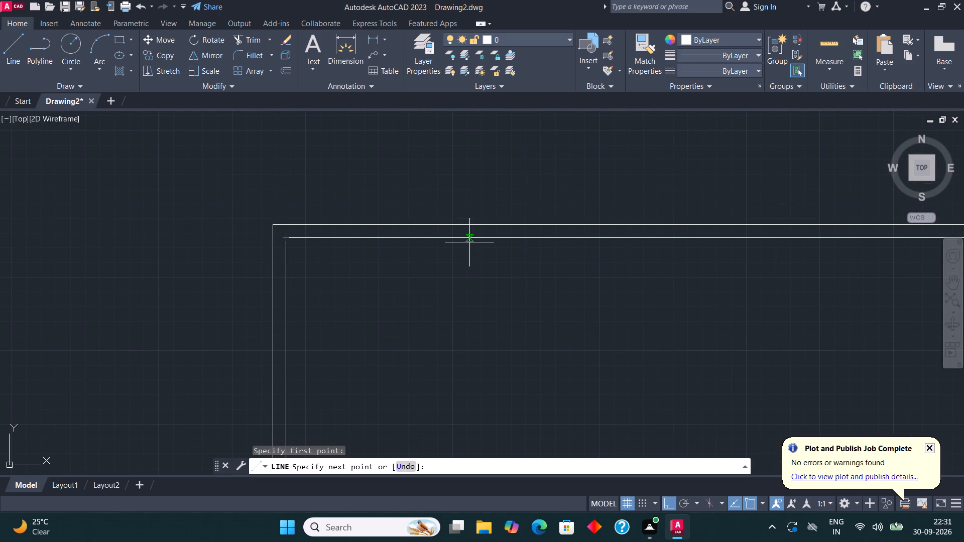
type("16'")
key("Return")
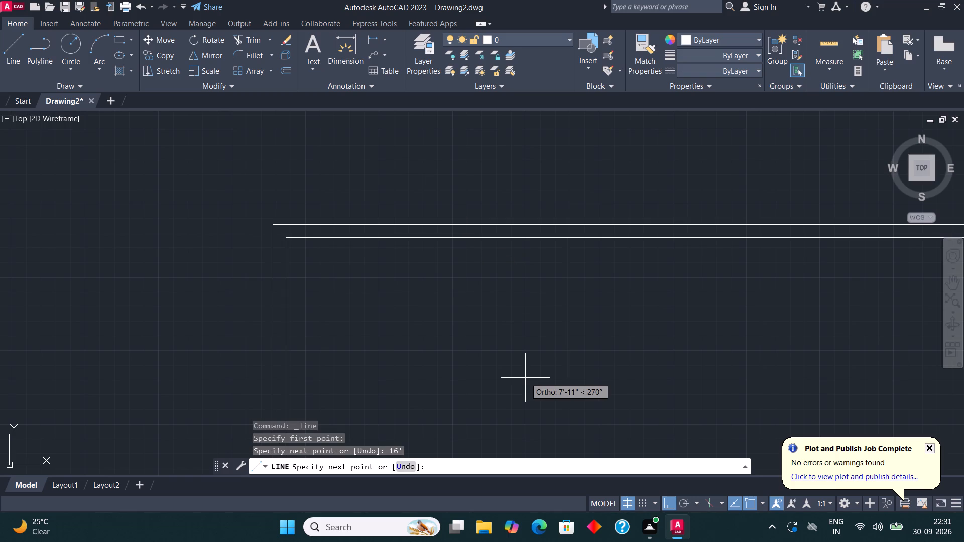
type("14'")
key("Return")
scroll(525, 378, "down", 1)
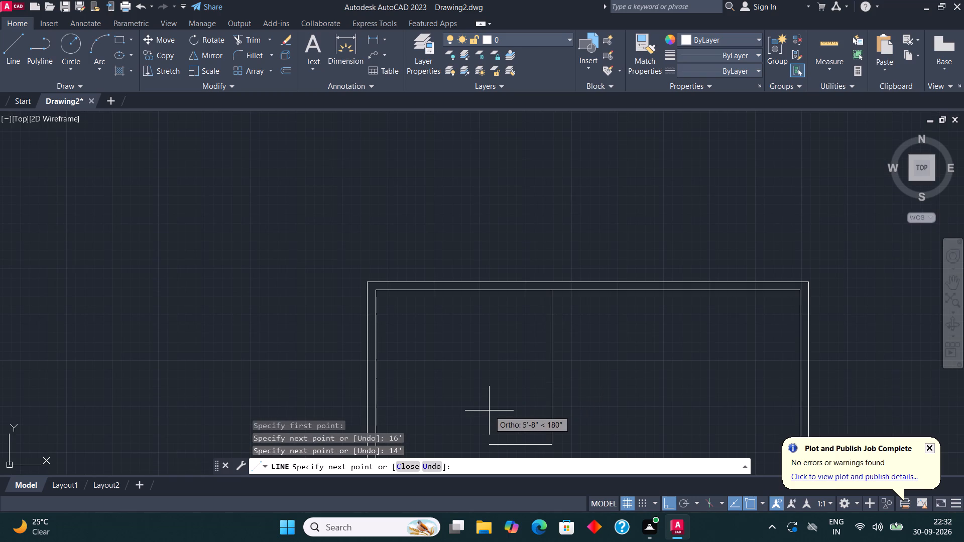
type("16'")
key("Return")
scroll(483, 333, "down", 4)
key("Escape")
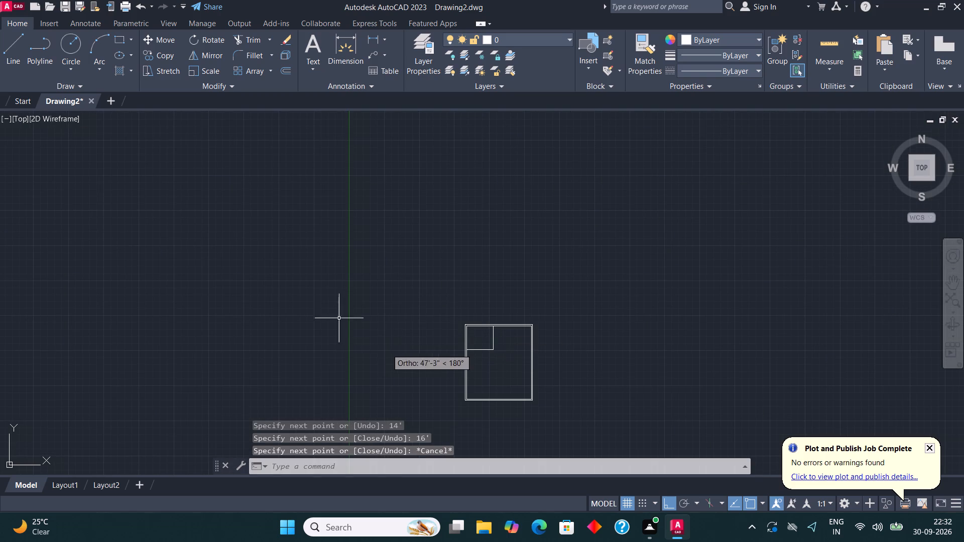
Offset the room's vertical and lower horizontal lines 4.5" outward to form the partition wall thickness.
middle_click_drag(287, 296, 132, 254)
scroll(368, 329, "up", 2)
scroll(286, 280, "up", 1)
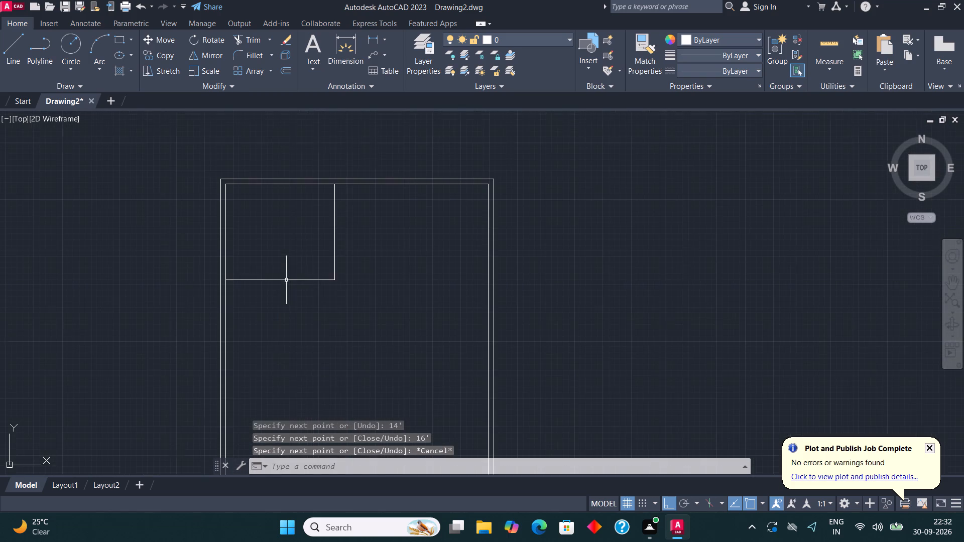
left_click_drag(336, 304, 334, 298)
left_click(312, 271)
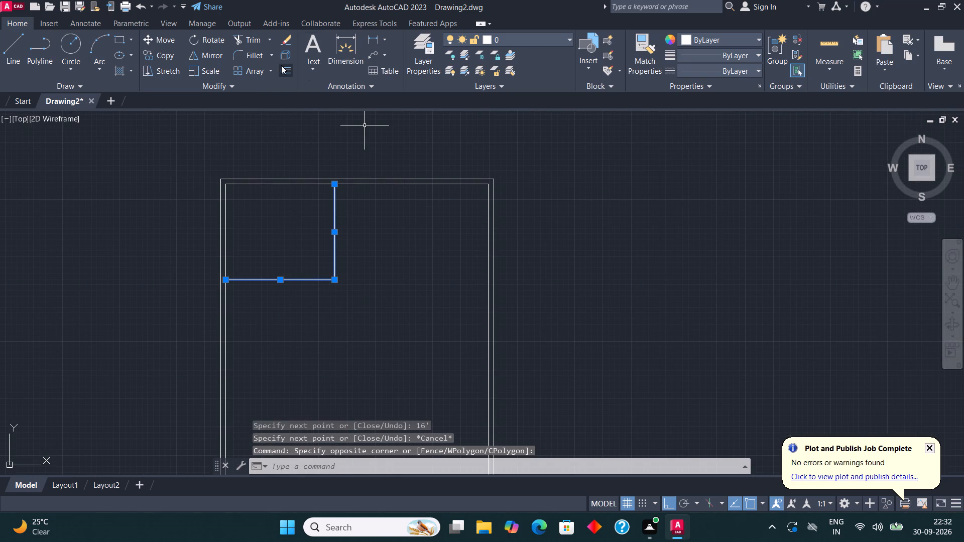
left_click(281, 65)
left_click(335, 236)
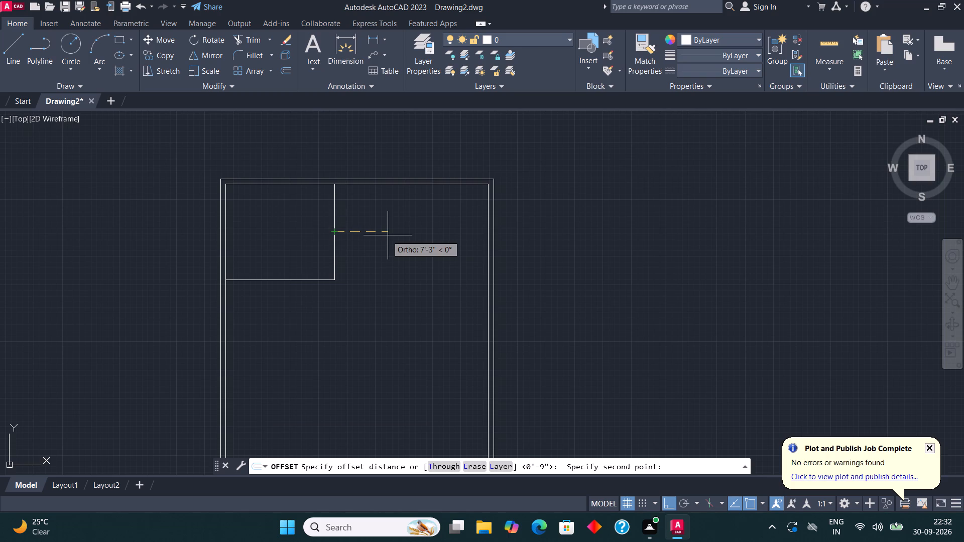
type("4.5\"")
key("Return")
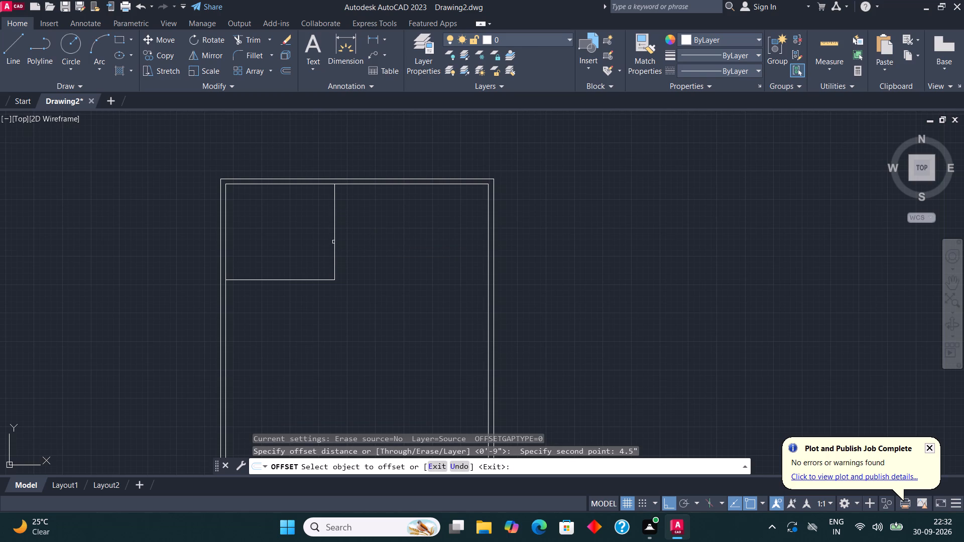
left_click(334, 242)
left_click(363, 242)
left_click(301, 281)
left_click(299, 307)
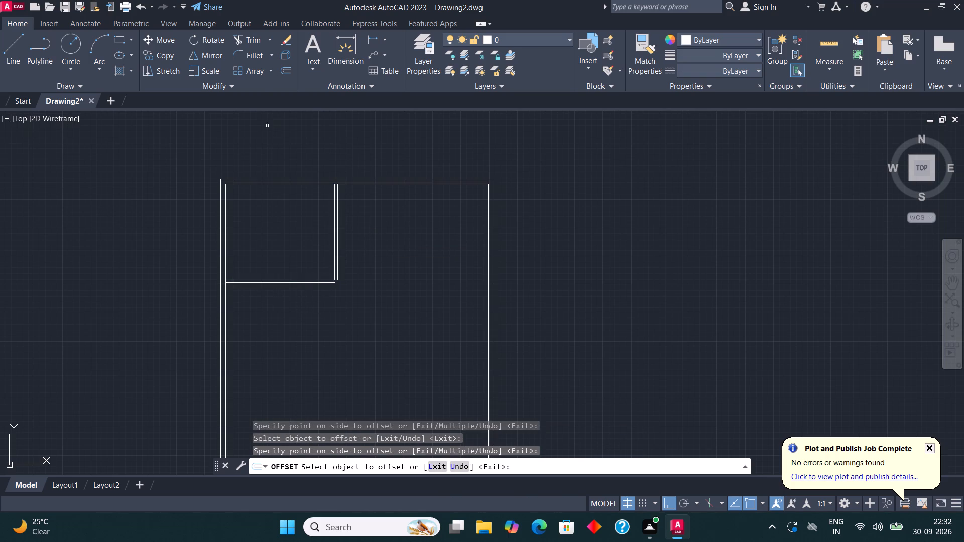
Join the outer offset lines of the partition walls at the room's lower-right corner with Fillet.
left_click(260, 53)
scroll(324, 238, "up", 1)
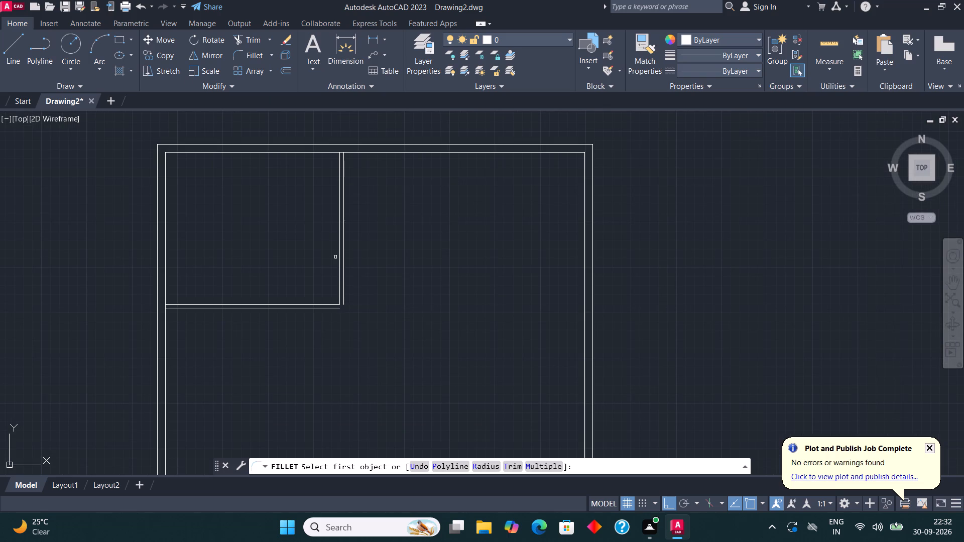
left_click(344, 269)
left_click(331, 312)
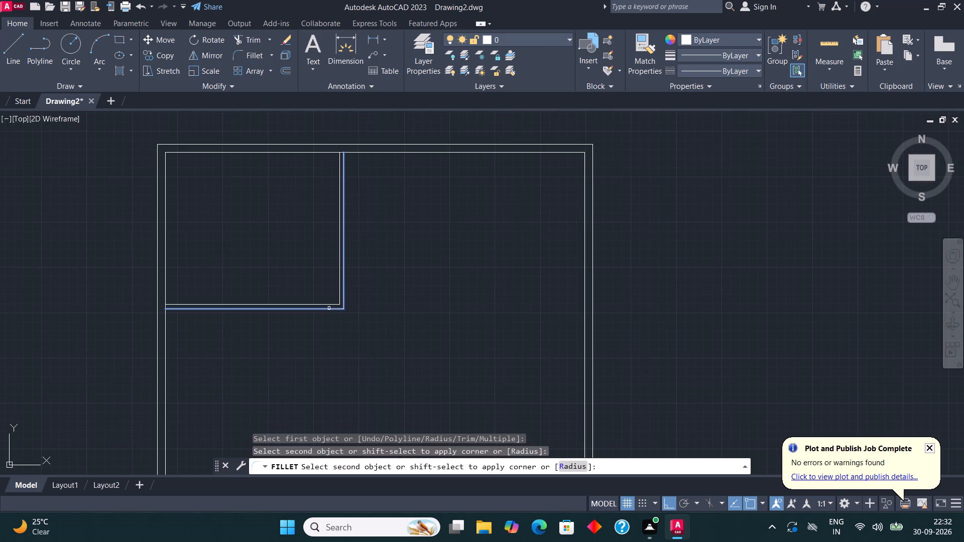
left_click(327, 305)
left_click(260, 59)
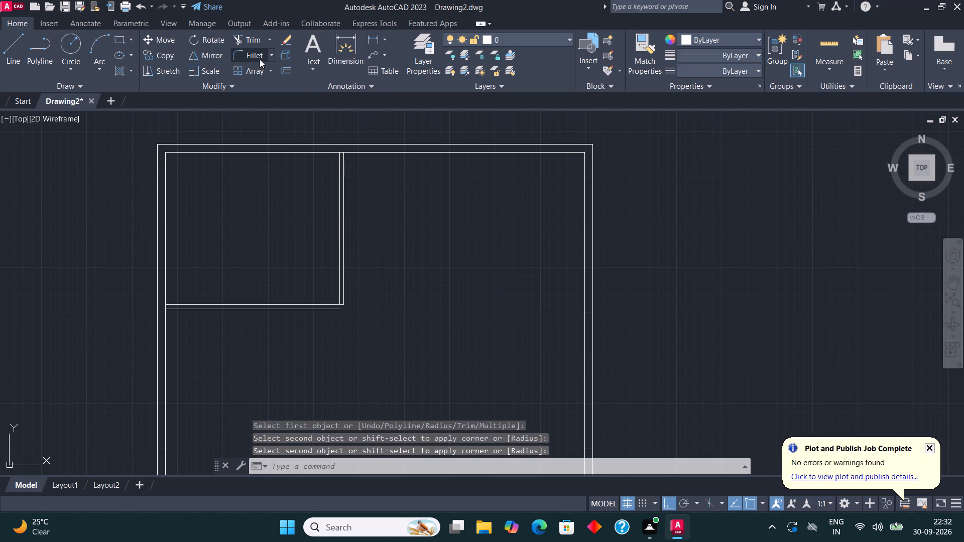
left_click(325, 311)
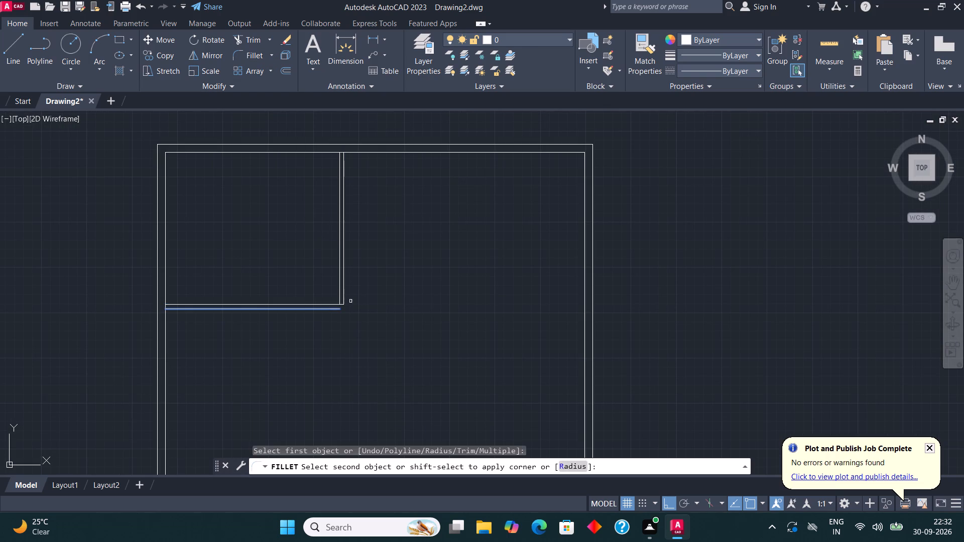
left_click(344, 288)
Trim the inner horizontal partition line's excess inside the wall thickness at the room's lower-right corner.
scroll(341, 302, "up", 2)
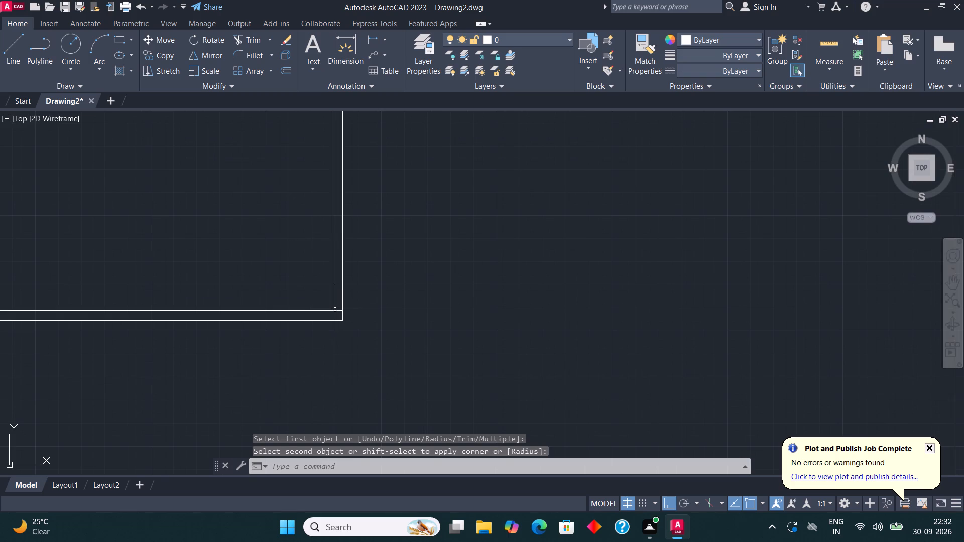
left_click(248, 39)
scroll(354, 245, "up", 2)
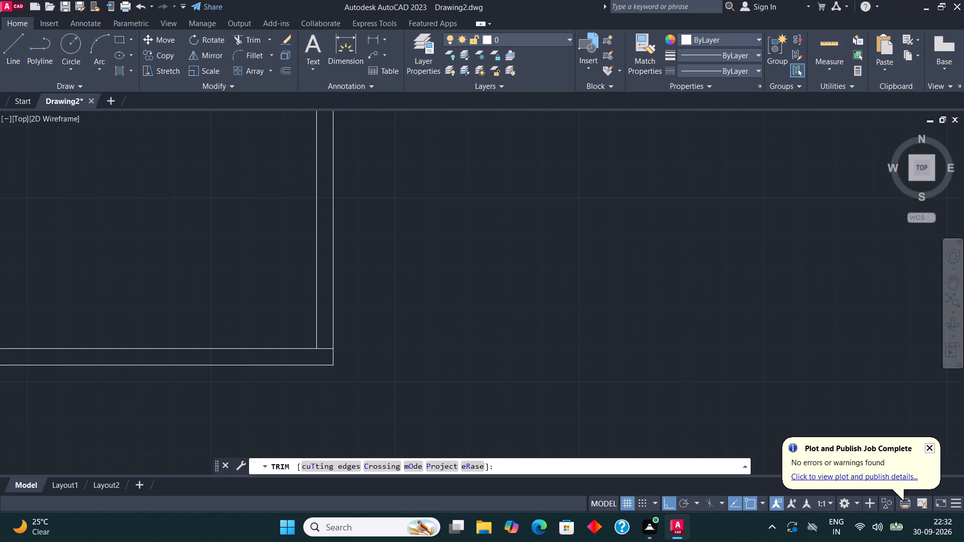
left_click_drag(300, 415, 302, 392)
scroll(298, 395, "down", 3)
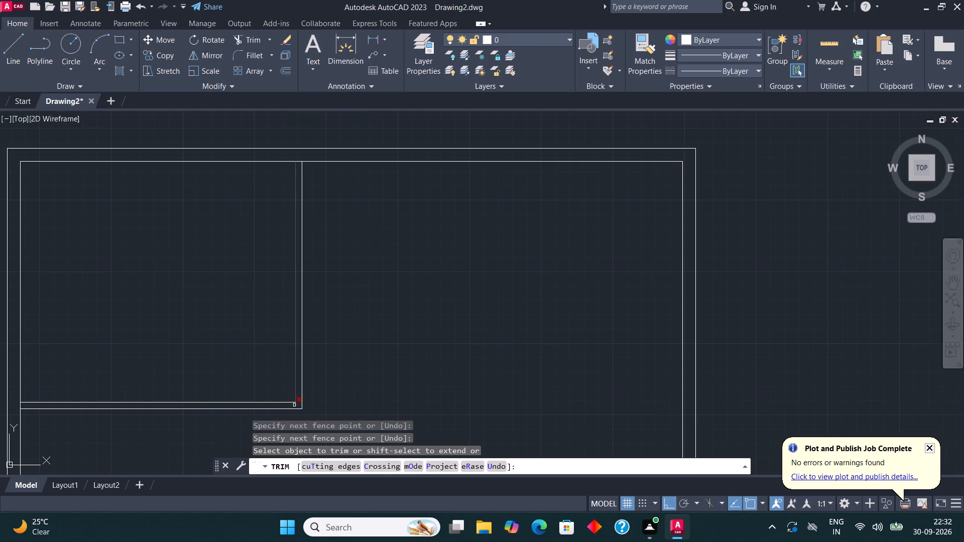
scroll(282, 425, "down", 1)
key("Escape")
Draw lines 6' right, 7' down and 6' back left from the top of the first room's outer partition line to outline a small room.
left_click(14, 45)
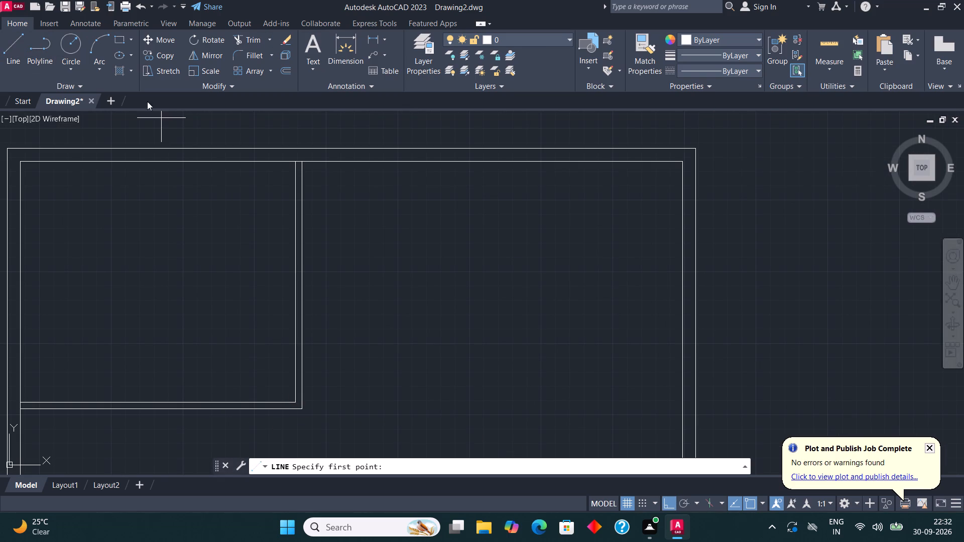
left_click(302, 165)
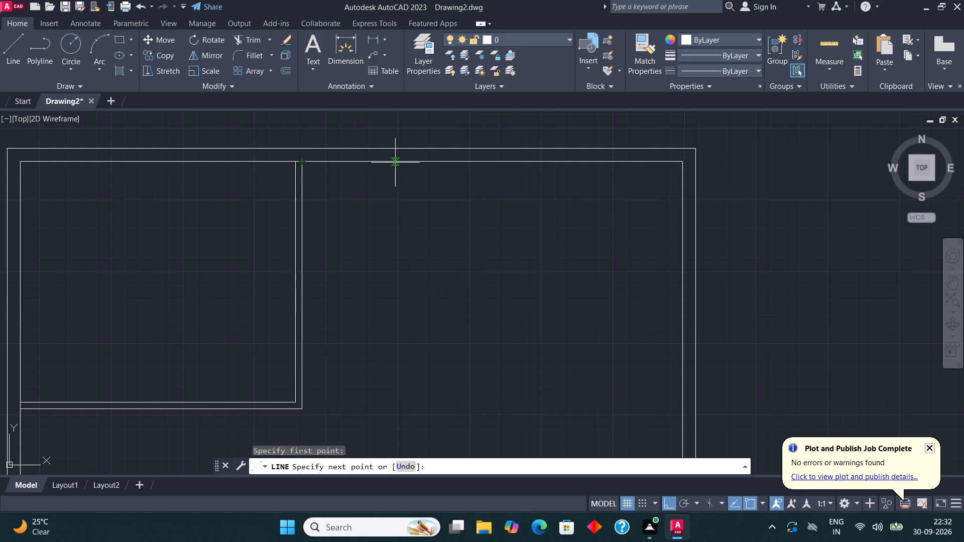
type("6'")
key("Return")
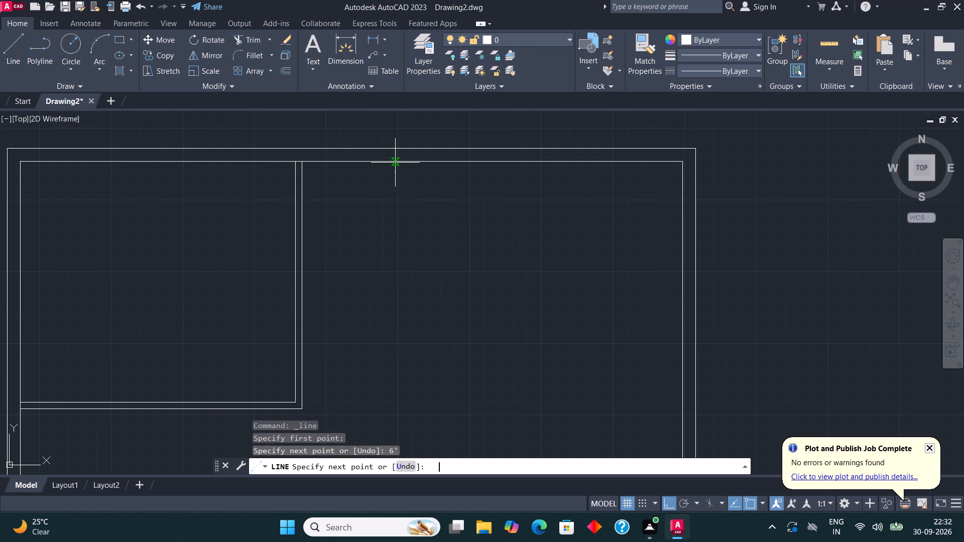
type("7'")
key("Return")
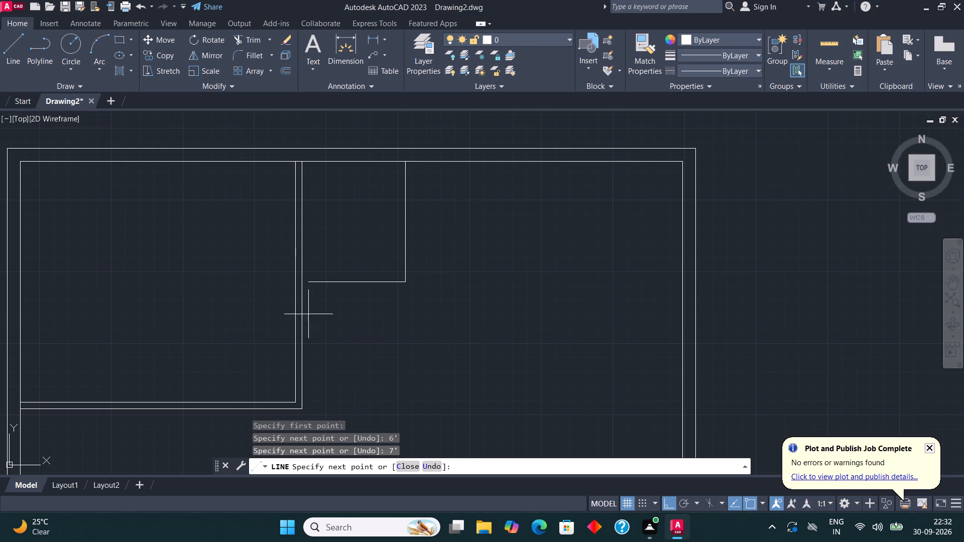
type("6'")
key("Return")
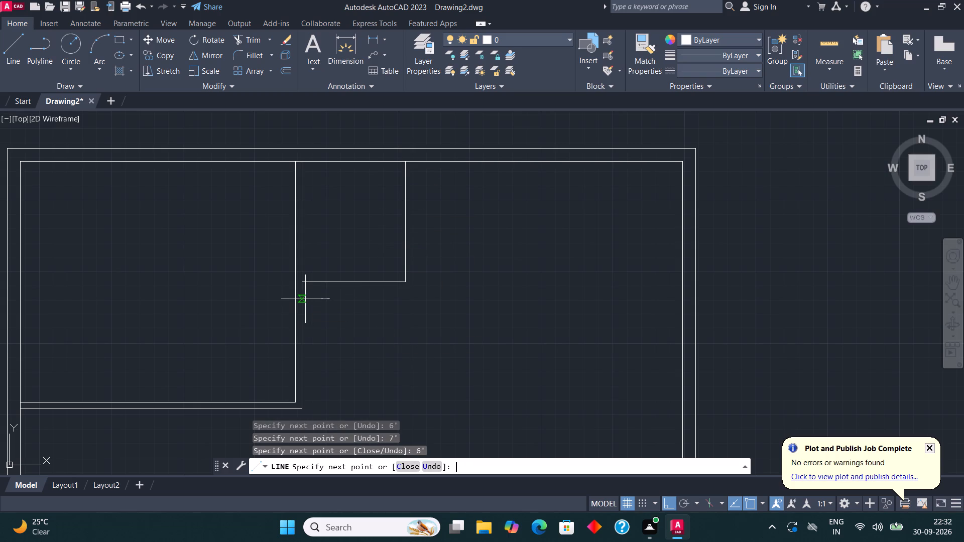
key("Escape")
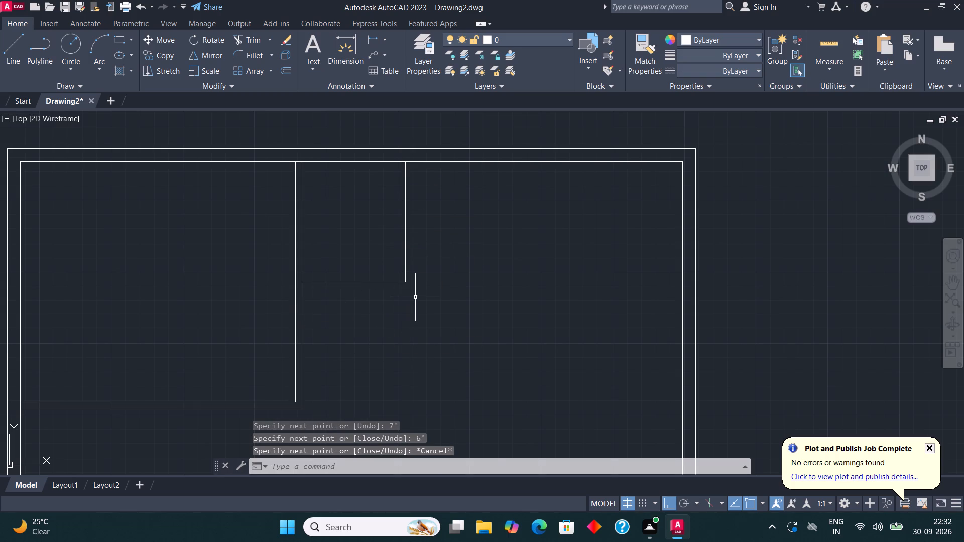
Offset the small room's vertical and lower horizontal lines 4.5" outward to form the partition thickness.
left_click(415, 298)
left_click(379, 273)
left_click(286, 69)
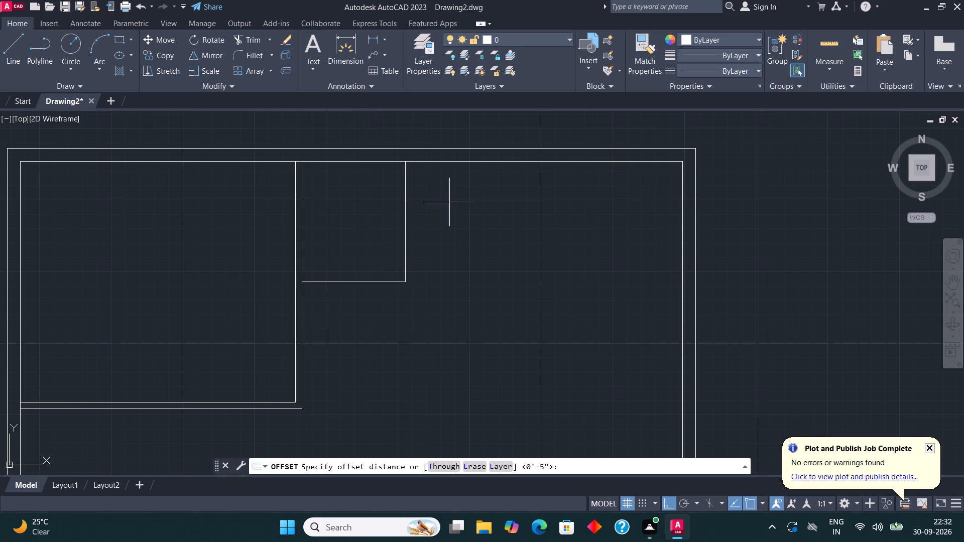
left_click(403, 217)
type("4.5\"")
key("Return")
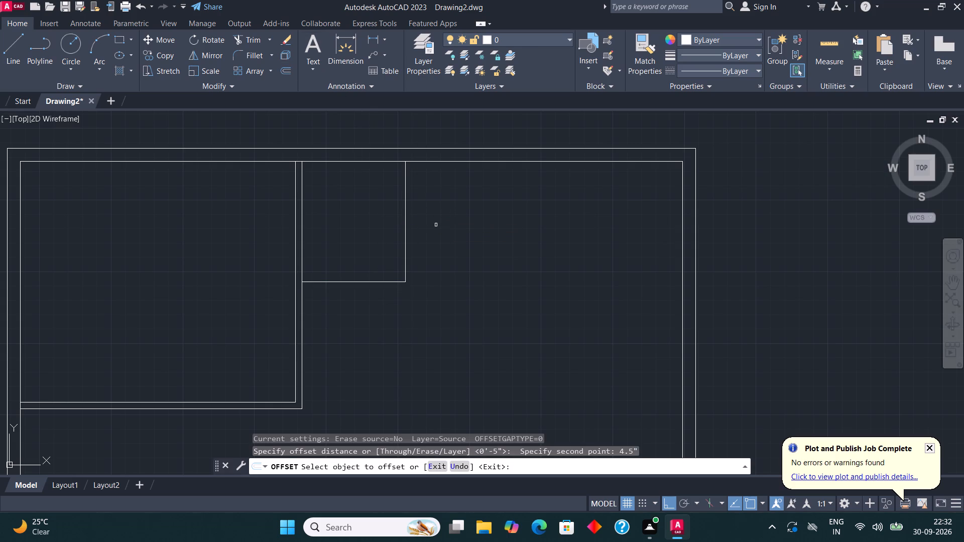
left_click(406, 235)
left_click(426, 237)
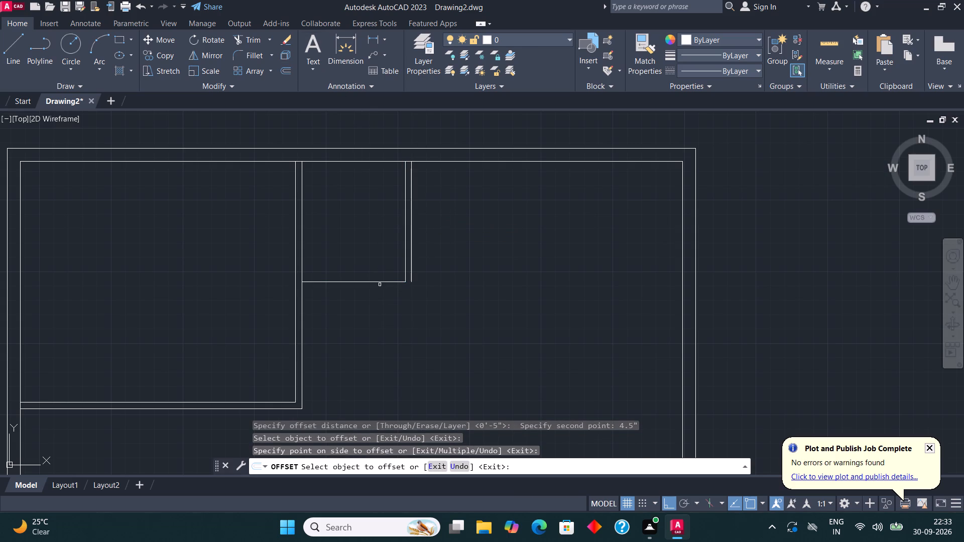
left_click(379, 283)
left_click(376, 310)
Join the small room's outer offset lines at its lower-right corner with Fillet.
left_click(253, 56)
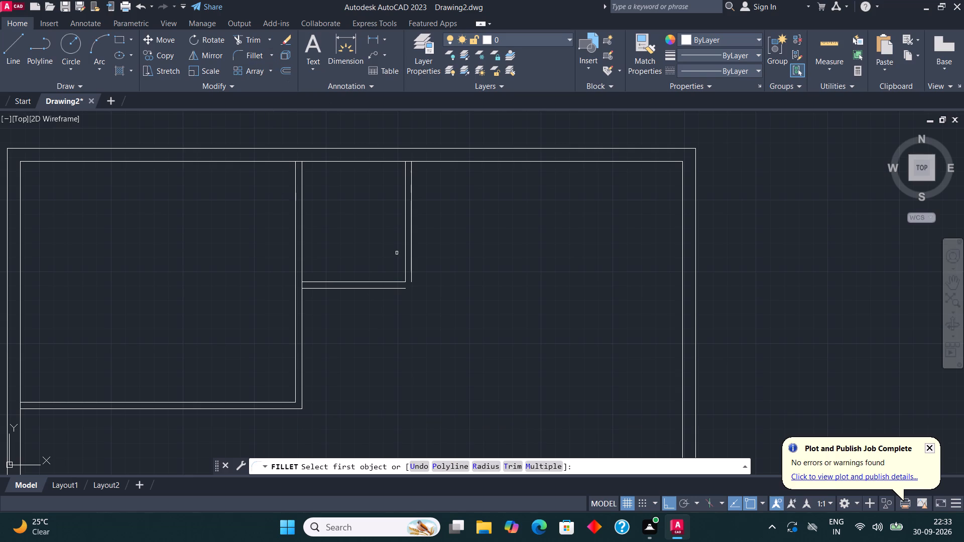
left_click(391, 290)
left_click(411, 273)
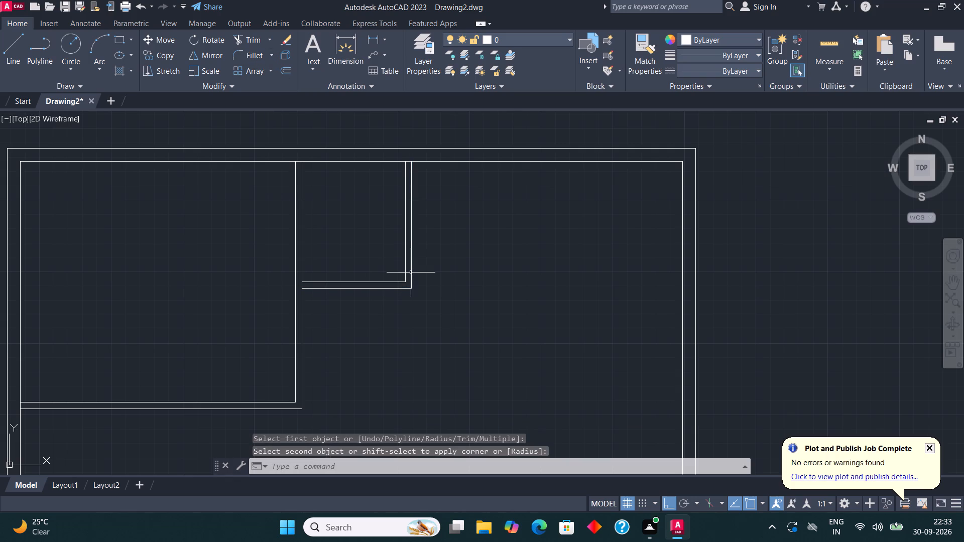
Draw lines from the first room's outer lower-right corner across and up to the small room's outer lower-right corner, enclosing a second small room.
left_click(13, 42)
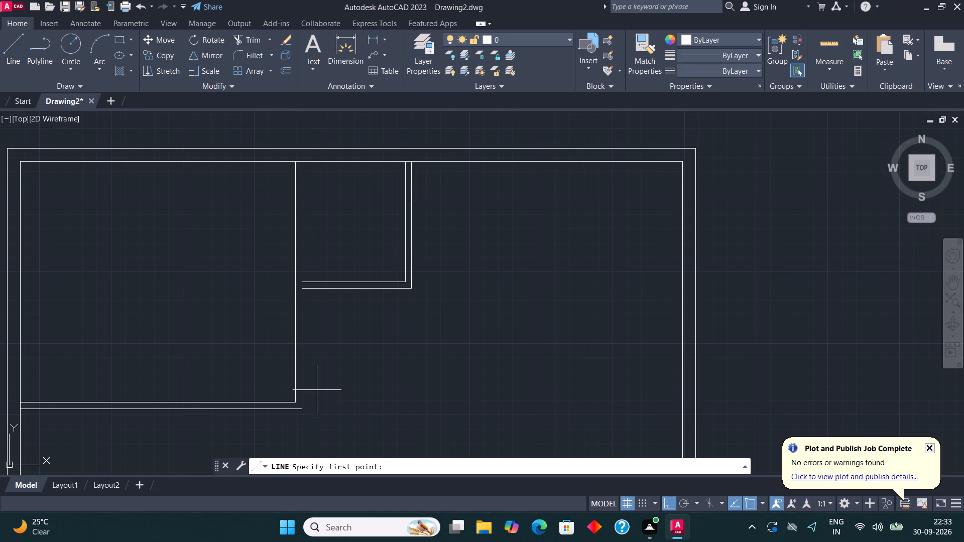
left_click(305, 411)
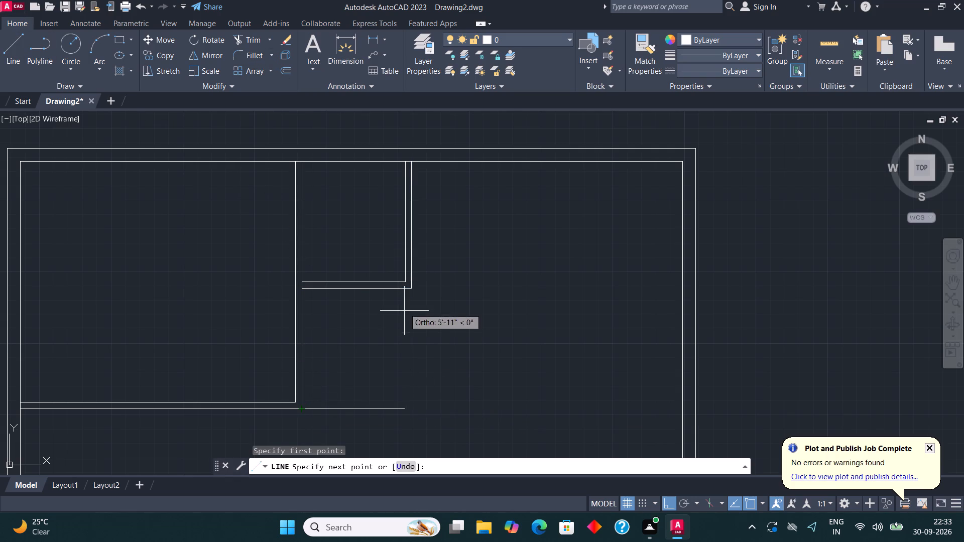
left_click(411, 389)
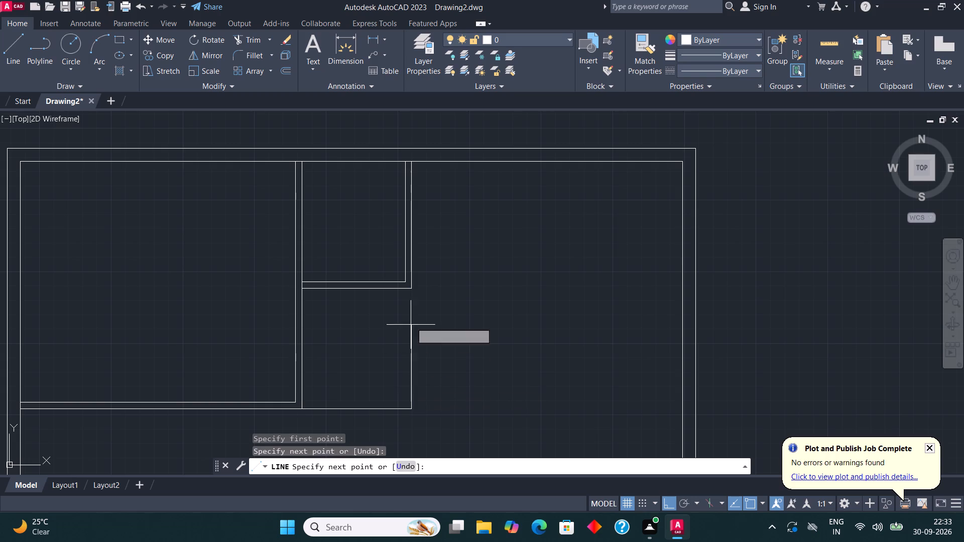
left_click(413, 288)
Draw the second small room's inner wall lines from the first room's inner lower-right corner rightward and from the upper small room's inner corner downward.
left_click(12, 44)
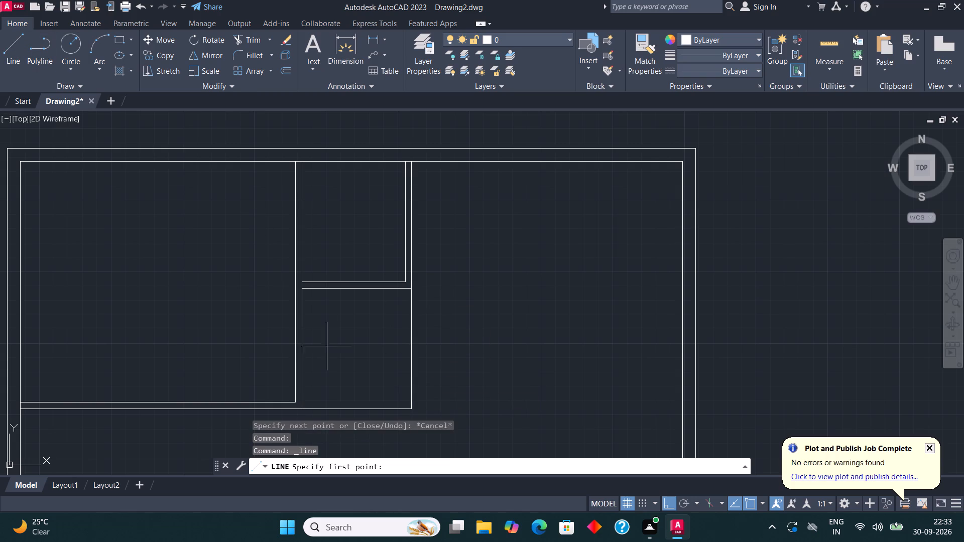
left_click(297, 400)
left_click(391, 396)
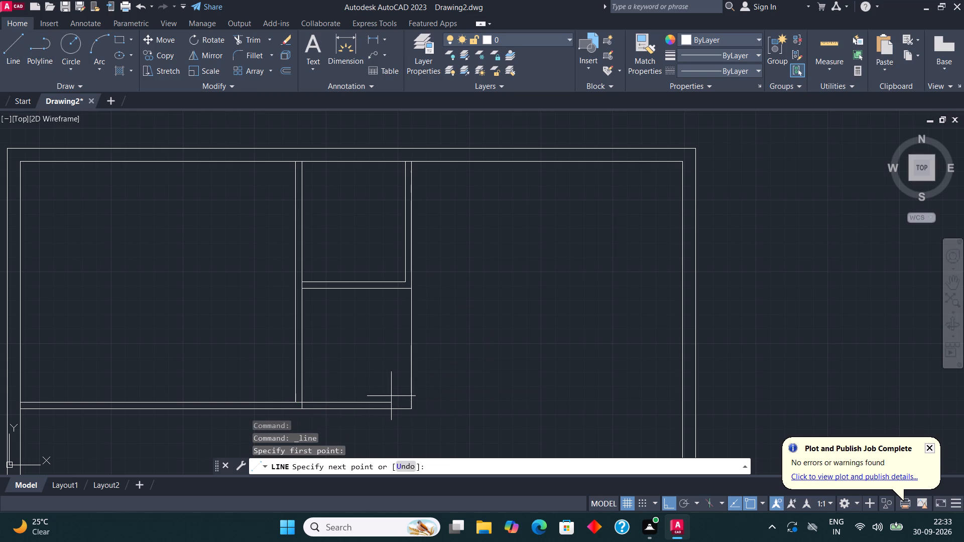
left_click(8, 47)
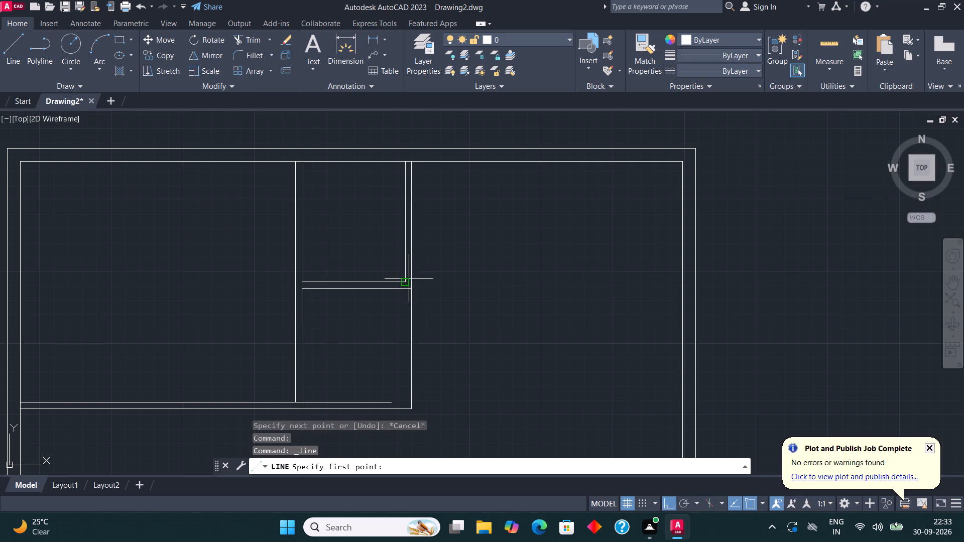
left_click(403, 283)
left_click(392, 392)
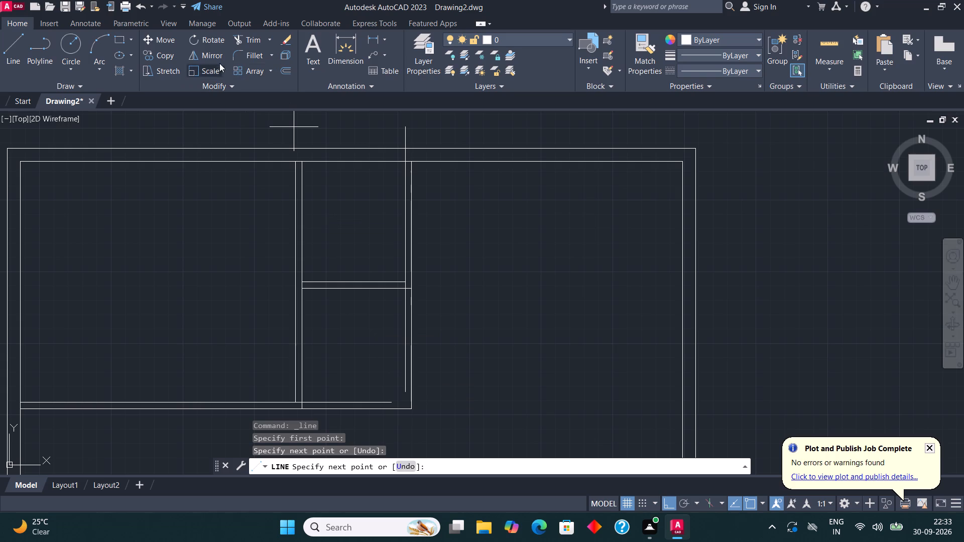
Join the second small room's inner wall lines at its lower-right corner with Fillet.
left_click(250, 58)
left_click(389, 403)
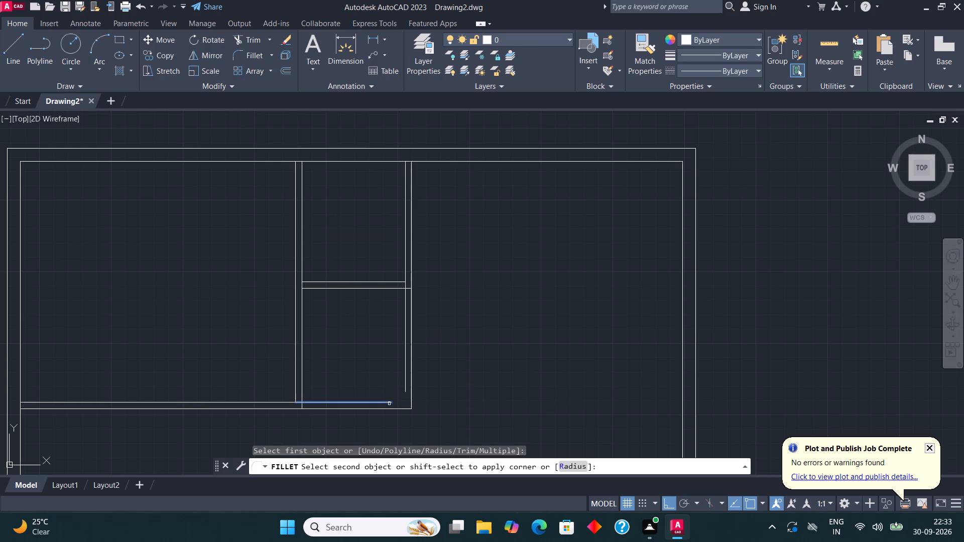
left_click(404, 389)
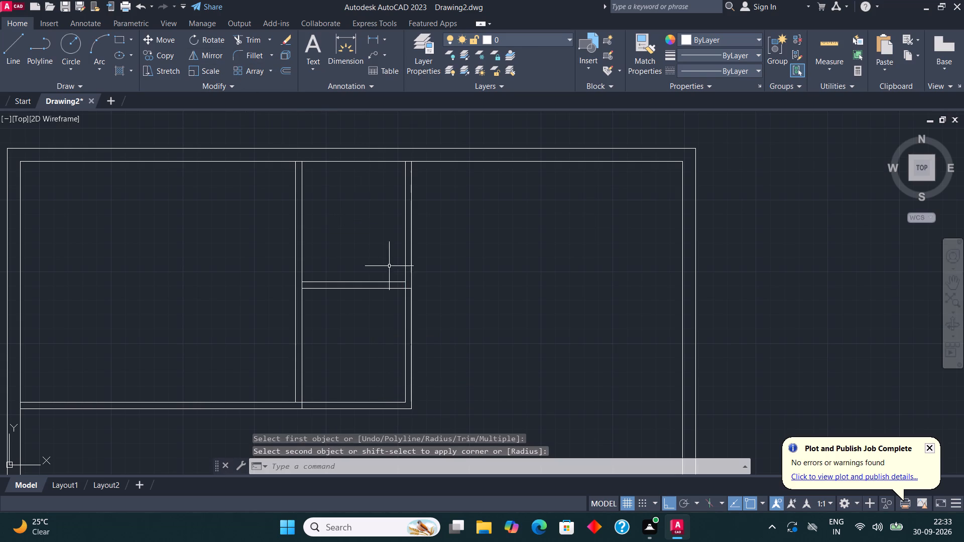
Trim the line pieces crossing the wall thickness at the lower small room's upper-right and lower-left partition junctions.
scroll(407, 285, "up", 2)
left_click(250, 35)
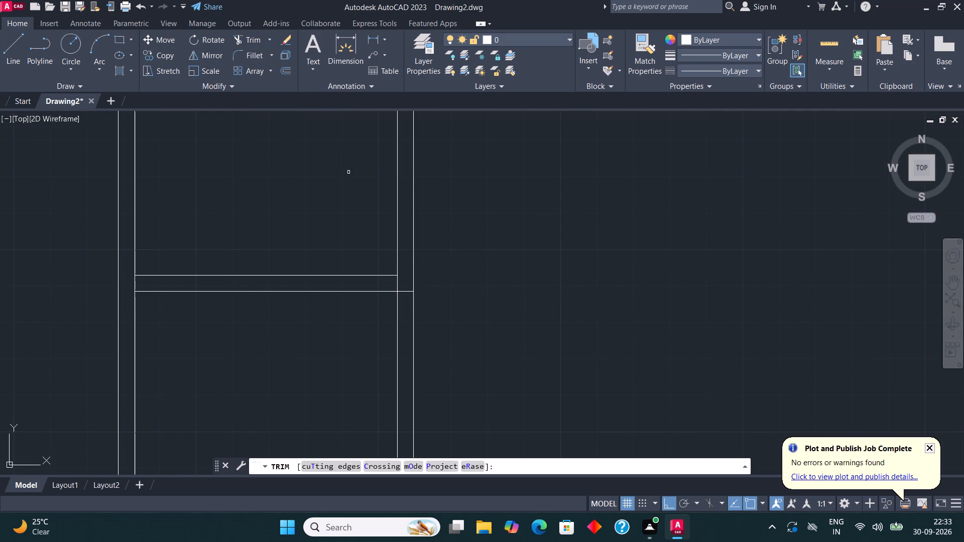
left_click(407, 296)
left_click(391, 282)
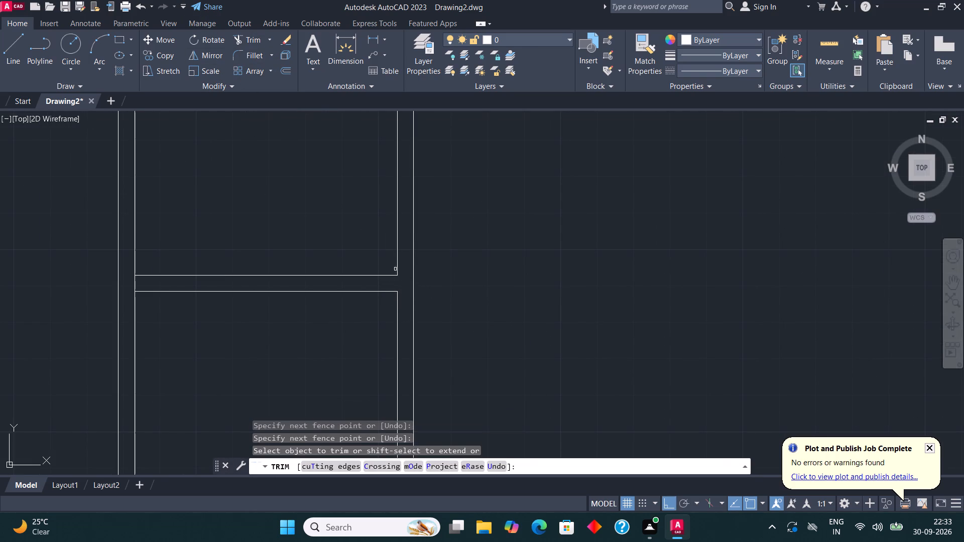
scroll(411, 231, "down", 2)
scroll(322, 366, "up", 2)
left_click_drag(266, 363, 266, 364)
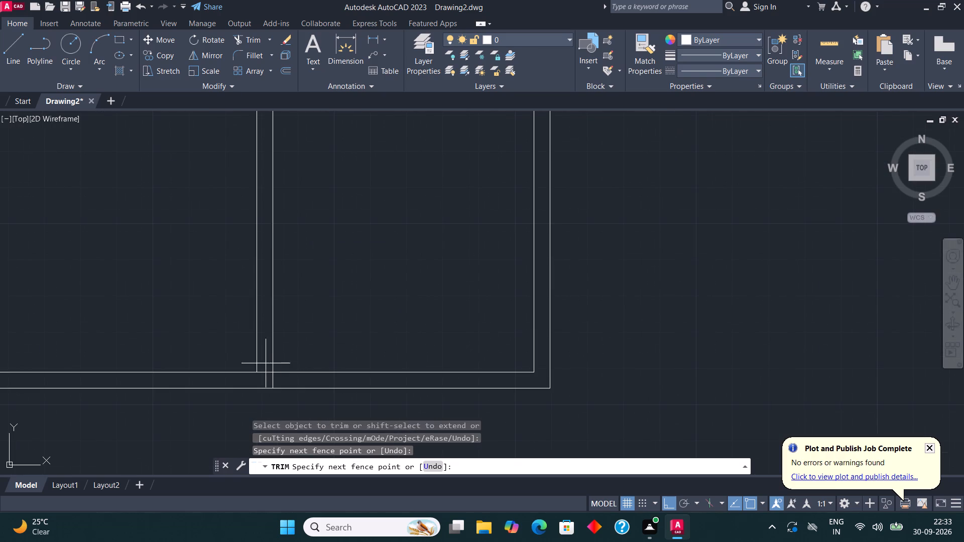
left_click_drag(266, 364, 290, 381)
key("Escape")
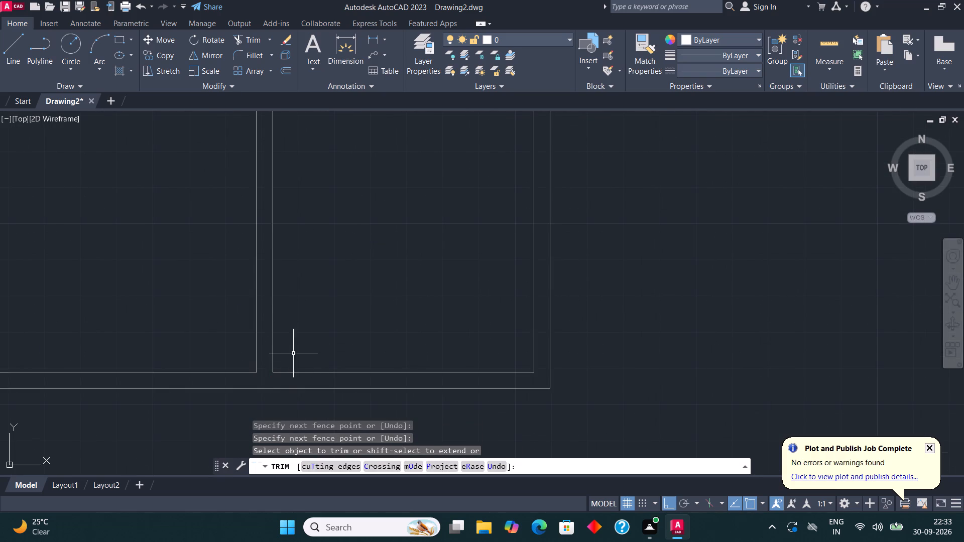
Draw lines 6' right, 6' down and 6' back left from the top of the upper small room's outer partition line to outline another room.
middle_click_drag(275, 298, 221, 424)
scroll(373, 194, "down", 5)
middle_click_drag(340, 226, 277, 264)
scroll(276, 264, "down", 1)
scroll(316, 256, "up", 4)
scroll(341, 239, "down", 1)
middle_click_drag(337, 244, 319, 348)
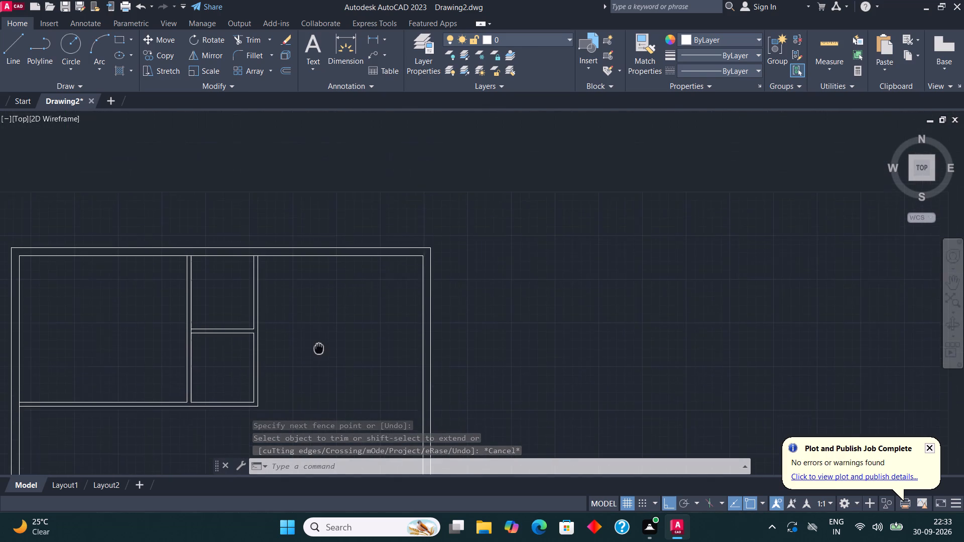
middle_click_drag(319, 348, 317, 353)
left_click(12, 52)
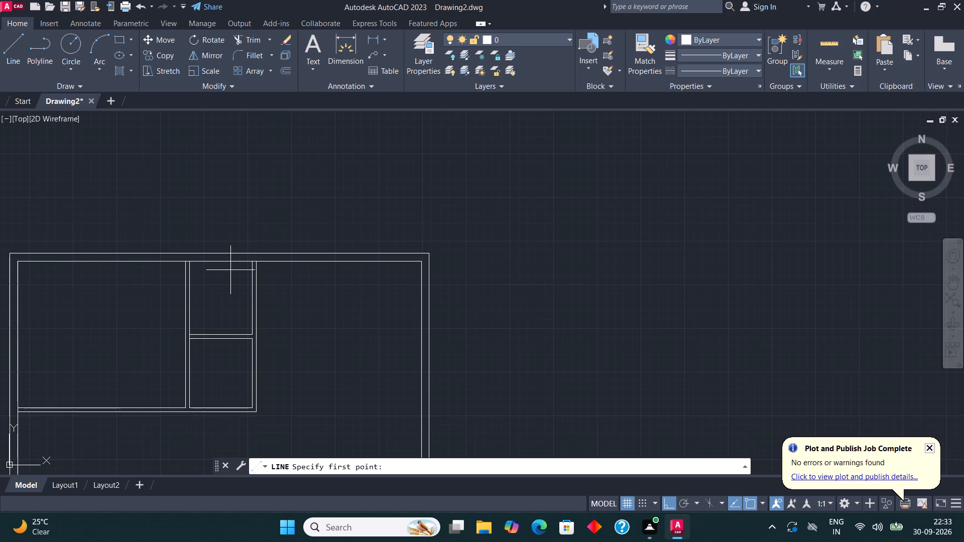
left_click(255, 265)
type("6'")
key("Return")
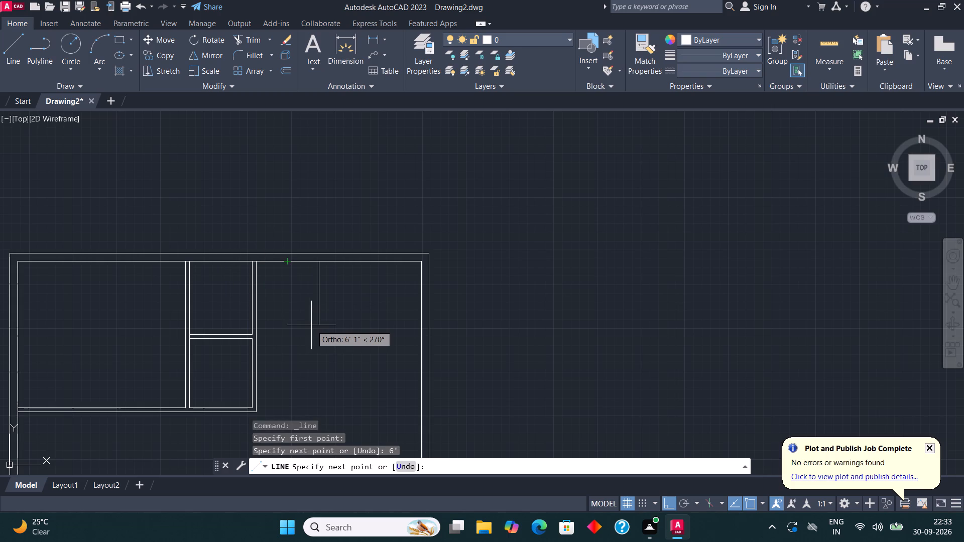
type("6'")
key("Return")
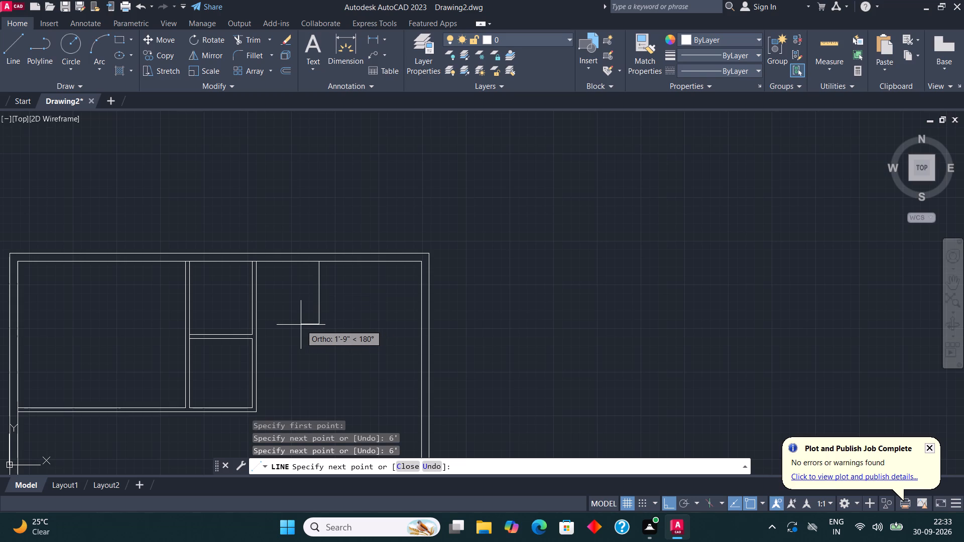
type("6'")
key("Return")
key("Escape")
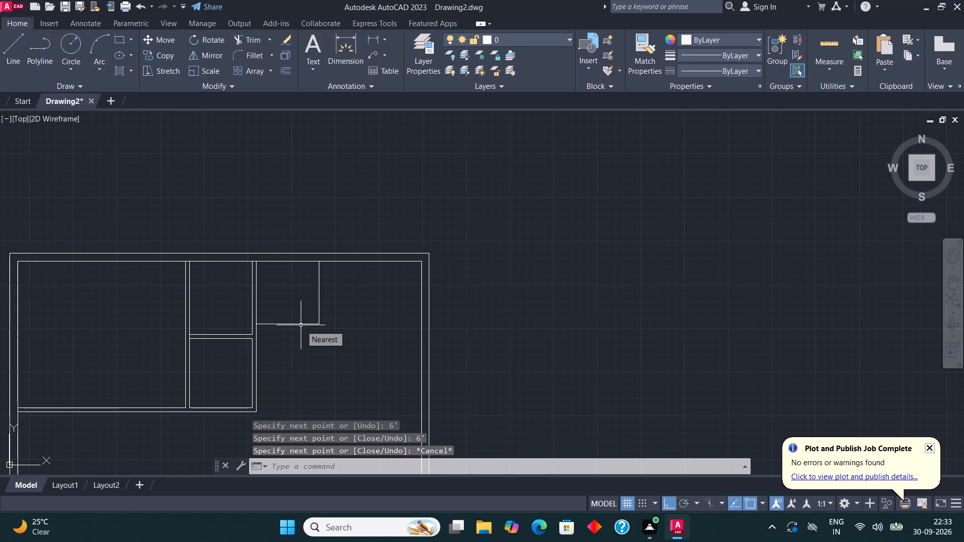
Offset the 6' by 6' room's vertical line 4.5" to the right and its horizontal line 4.5" downward.
middle_click_drag(324, 320, 329, 305)
left_click_drag(323, 323, 320, 317)
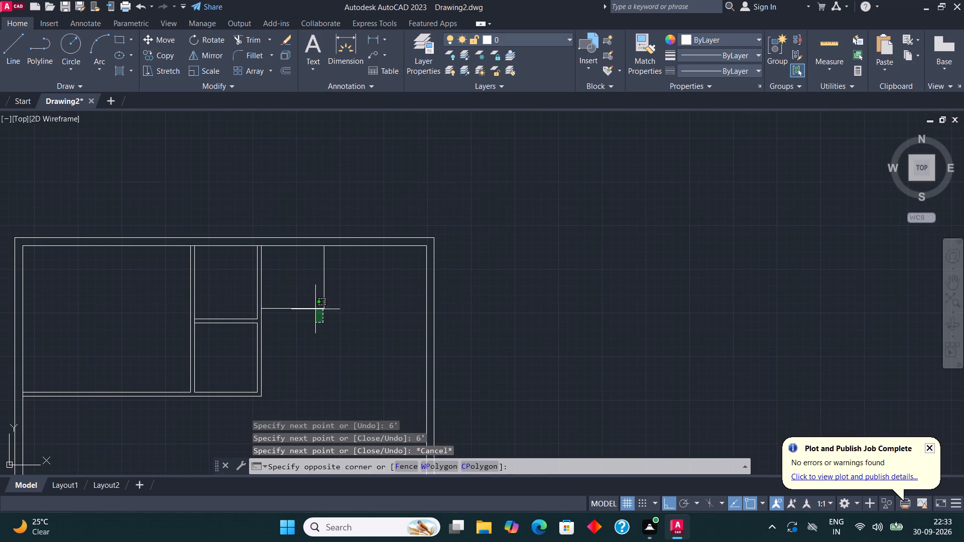
left_click(304, 293)
left_click_drag(332, 333, 329, 320)
left_click(312, 280)
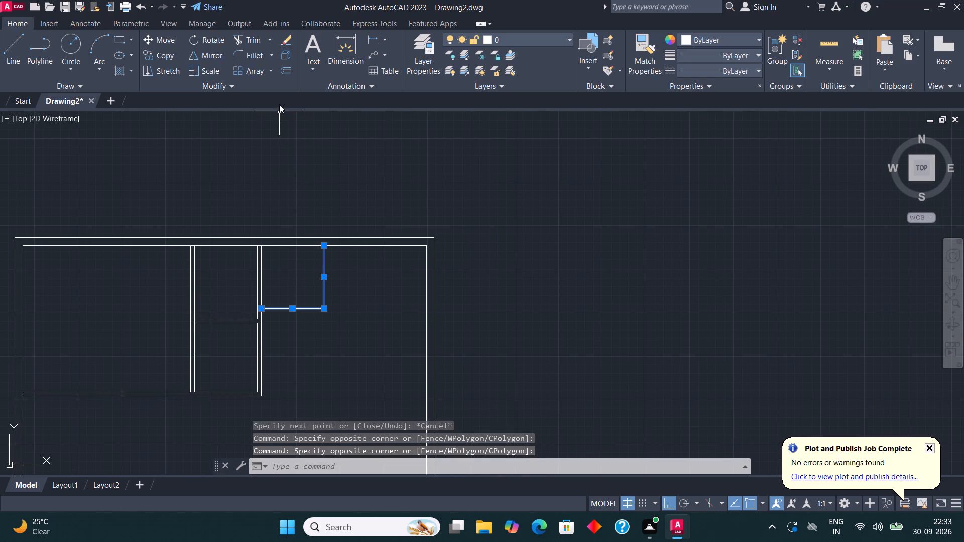
left_click(287, 76)
left_click(322, 288)
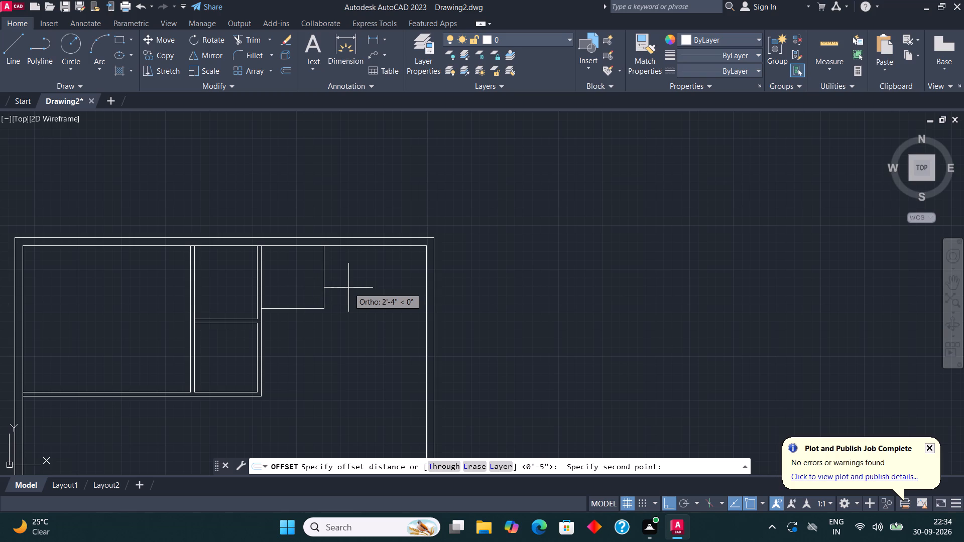
type("4.5\"")
key("Return")
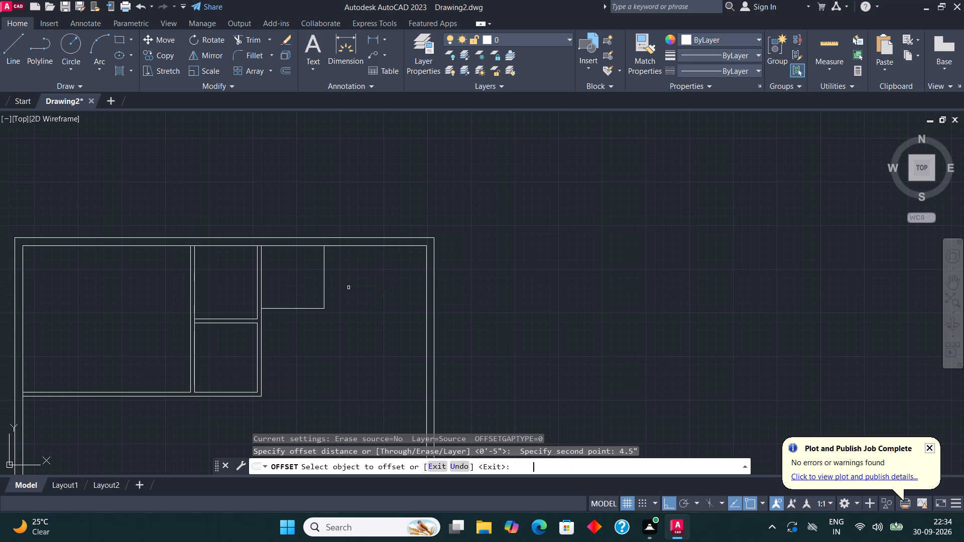
left_click(324, 277)
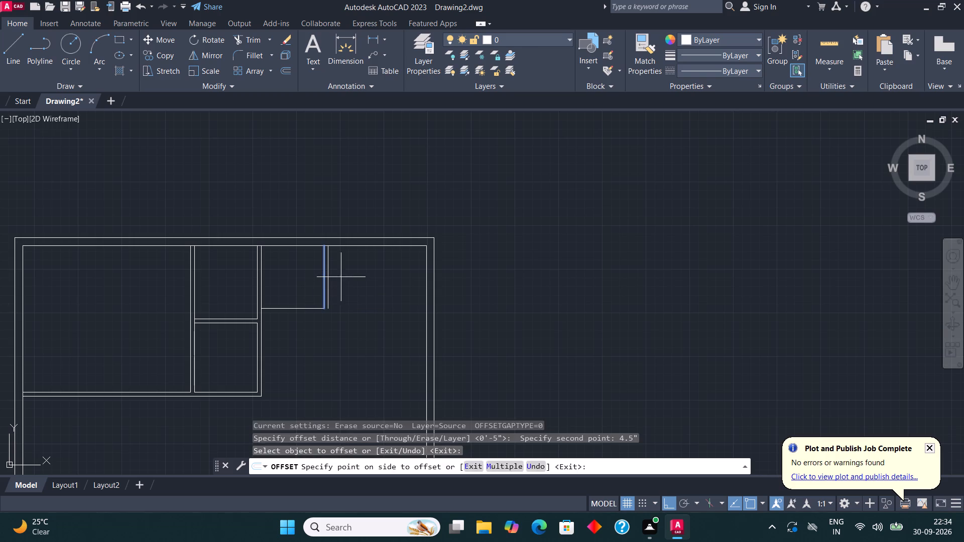
left_click(343, 277)
left_click(299, 308)
left_click(299, 335)
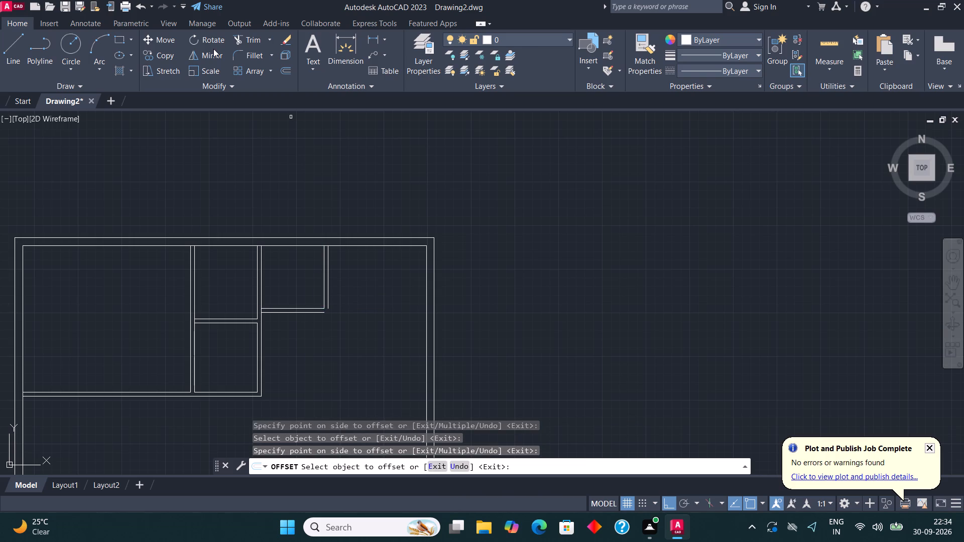
Join the 6' by 6' room's outer partition lines at its lower-right corner with Fillet.
left_click(253, 52)
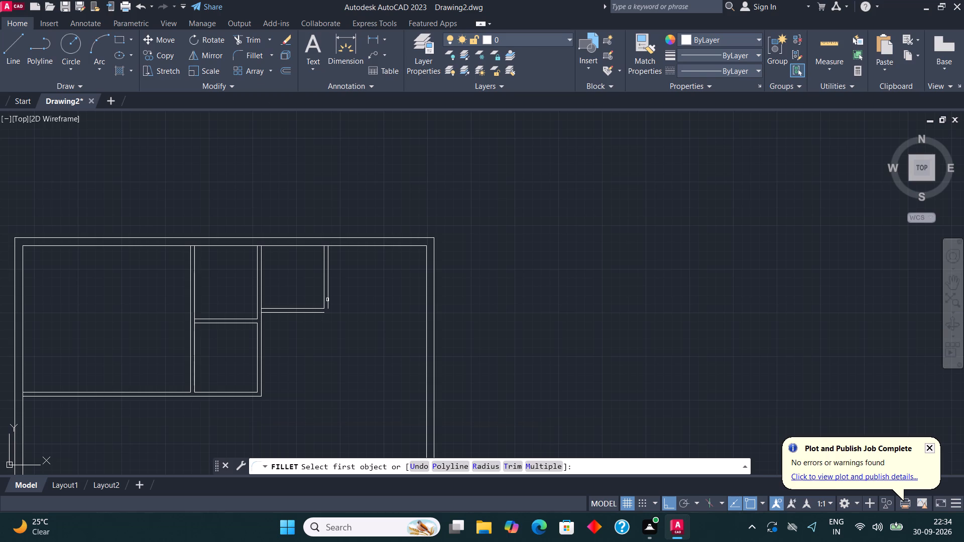
left_click(327, 300)
left_click(312, 314)
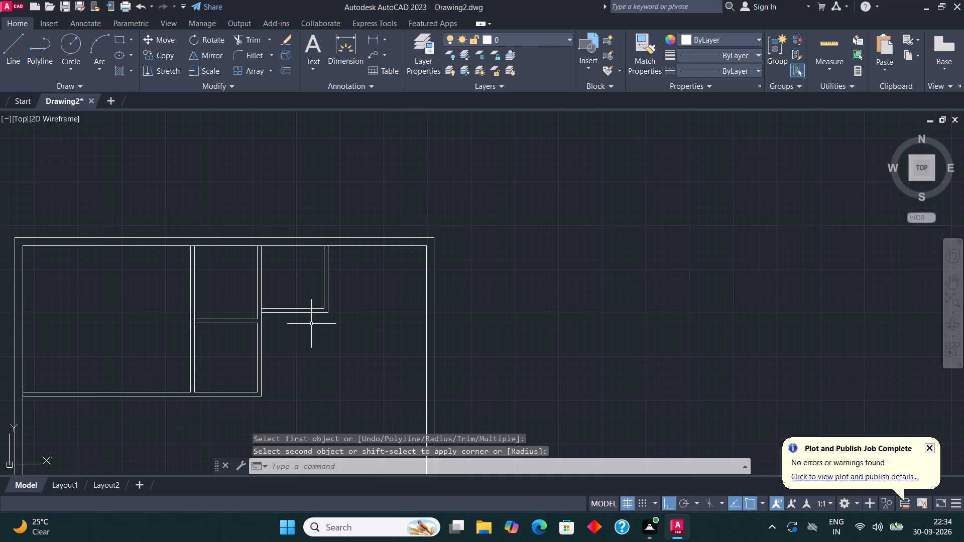
Draw a horizontal line from the lower small room's outer lower-right corner to the inner face of the right outer wall.
middle_click_drag(315, 325, 323, 293)
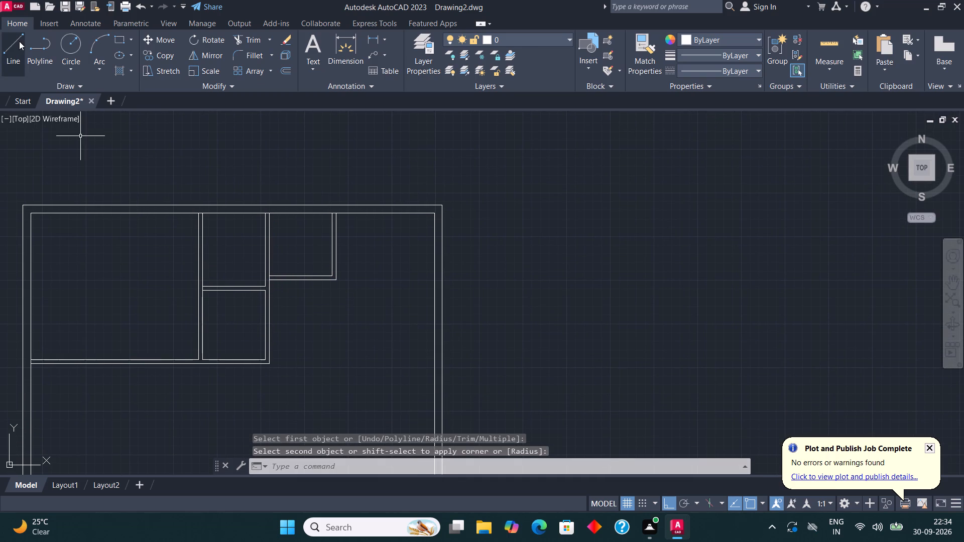
left_click(19, 41)
left_click(271, 366)
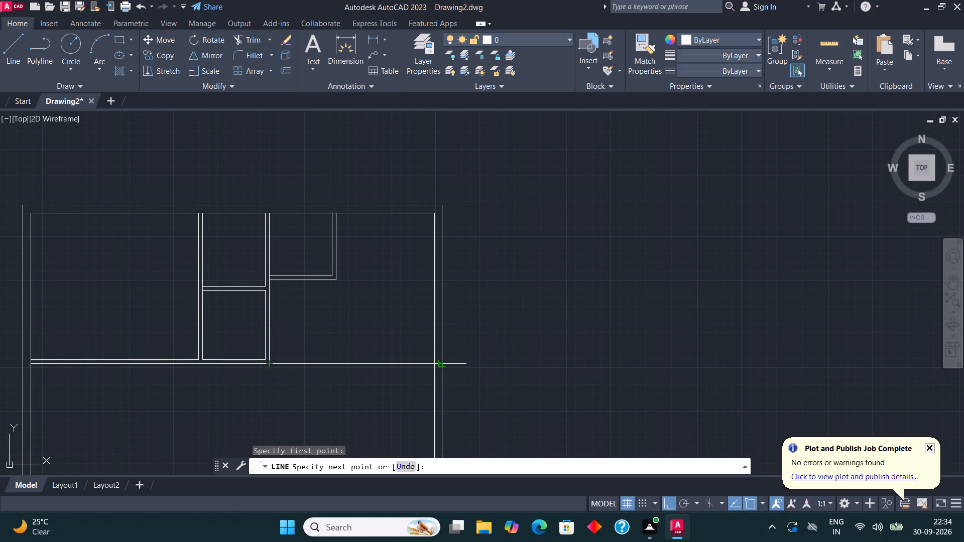
left_click(430, 365)
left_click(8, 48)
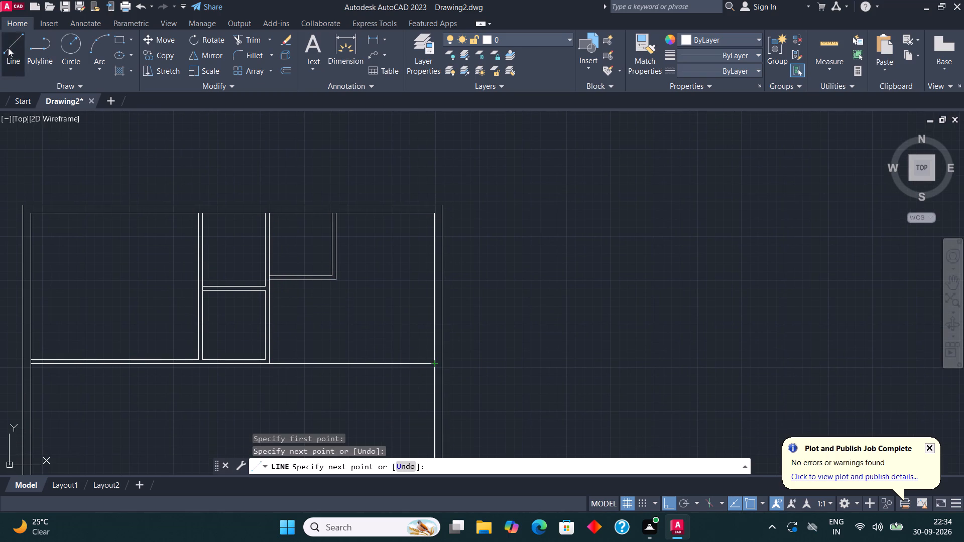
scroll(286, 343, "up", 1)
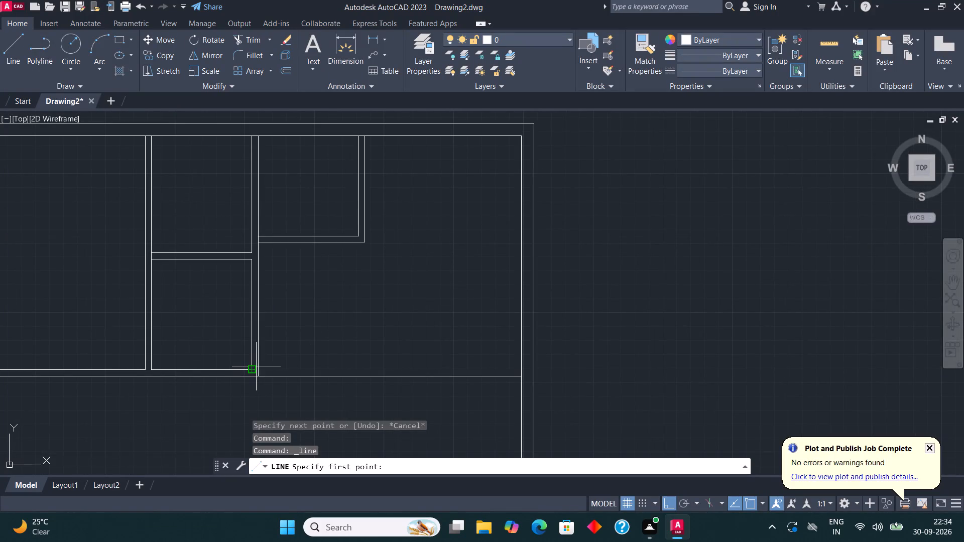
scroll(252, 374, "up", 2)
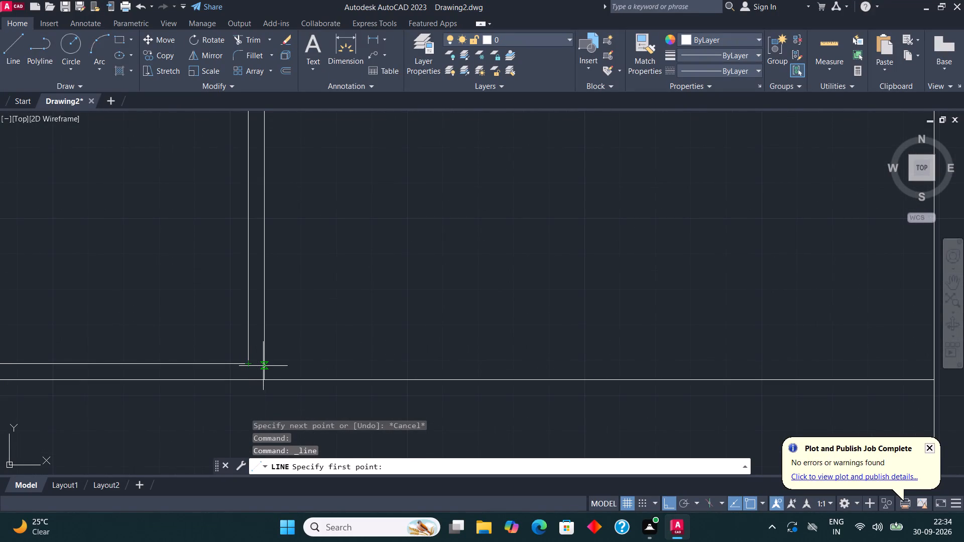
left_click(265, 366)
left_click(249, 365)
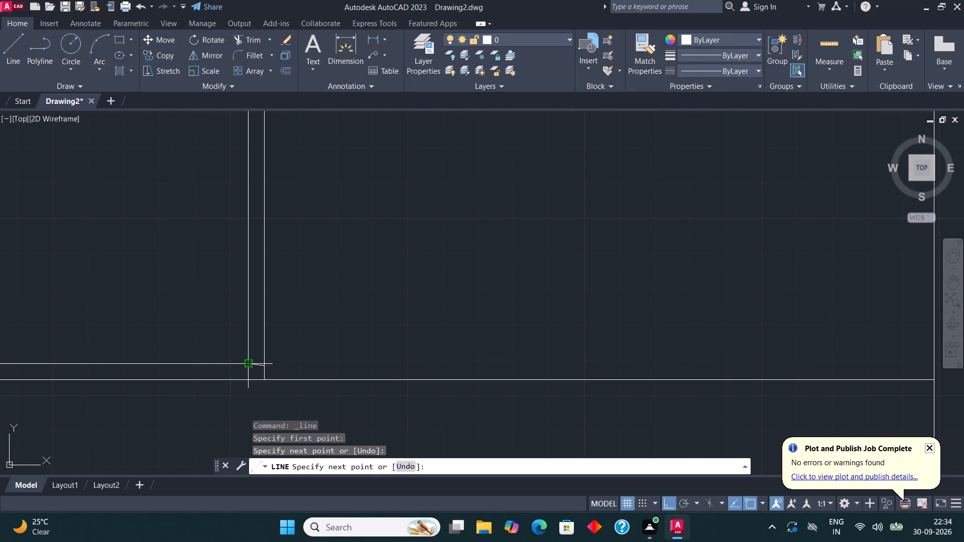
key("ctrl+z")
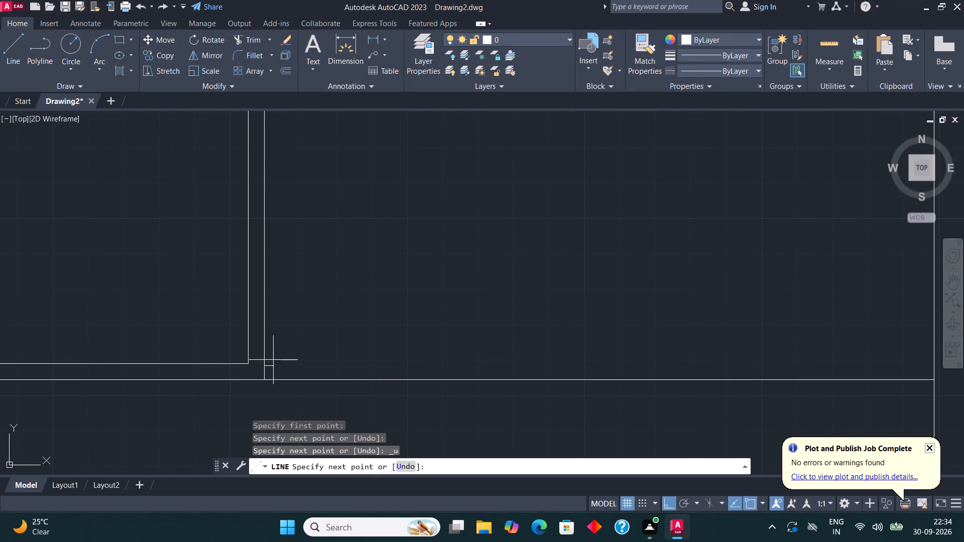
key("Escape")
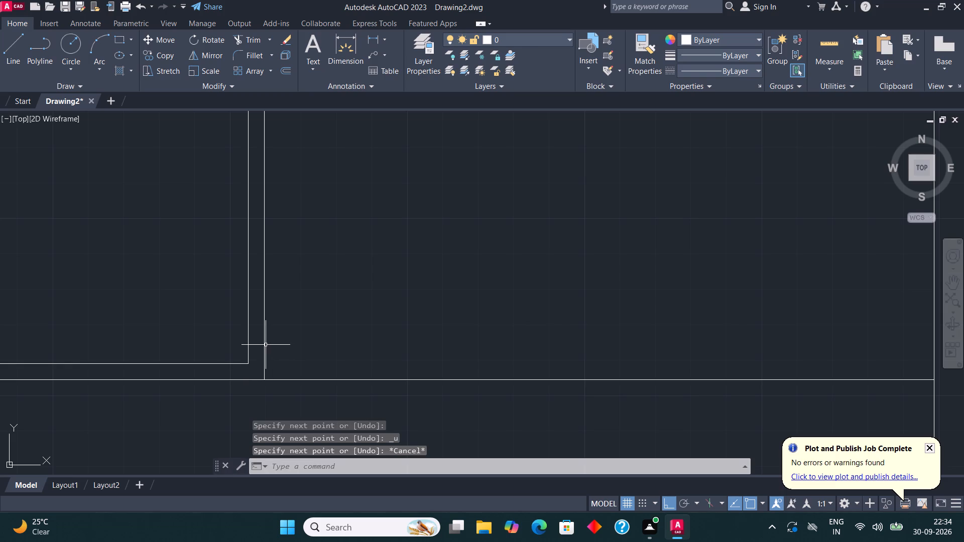
Draw a parallel line from the lower small room's inner lower-right corner to the inner face of the right outer wall.
key("l")
left_click(19, 44)
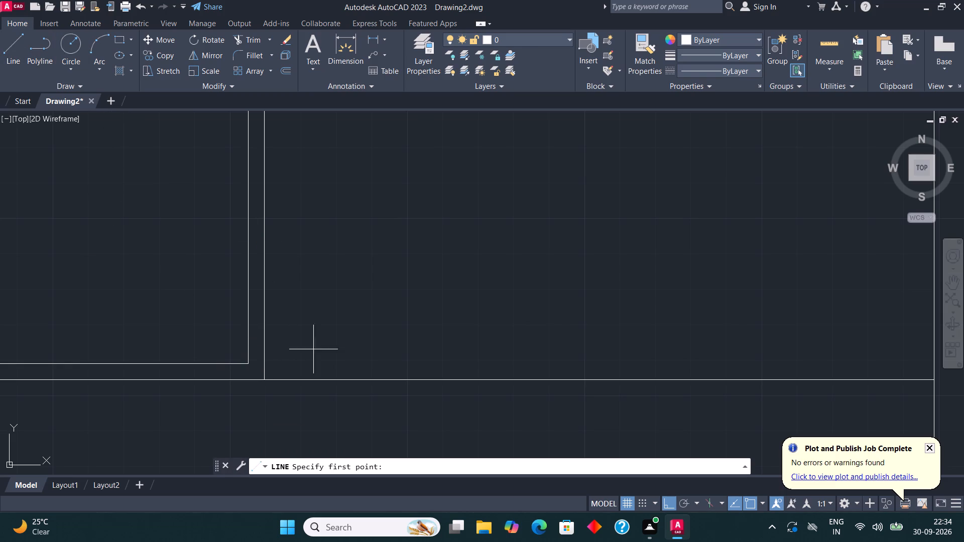
left_click(251, 360)
scroll(456, 331, "down", 1)
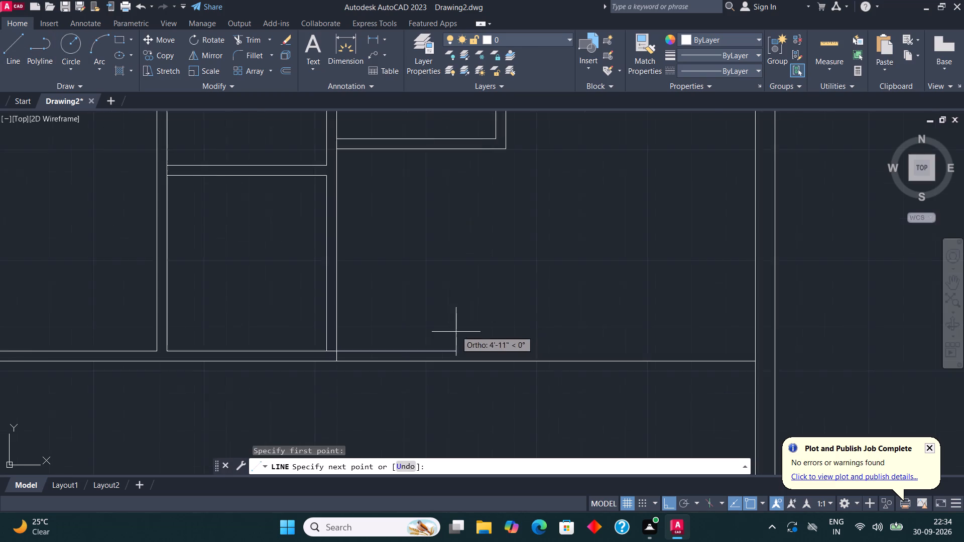
scroll(456, 332, "down", 1)
scroll(651, 349, "up", 1)
left_click(637, 336)
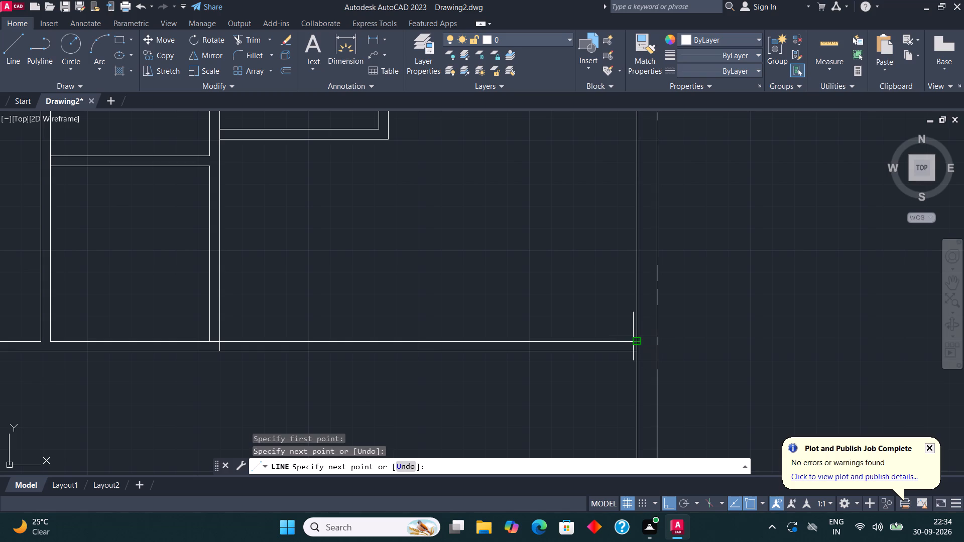
scroll(418, 334, "down", 4)
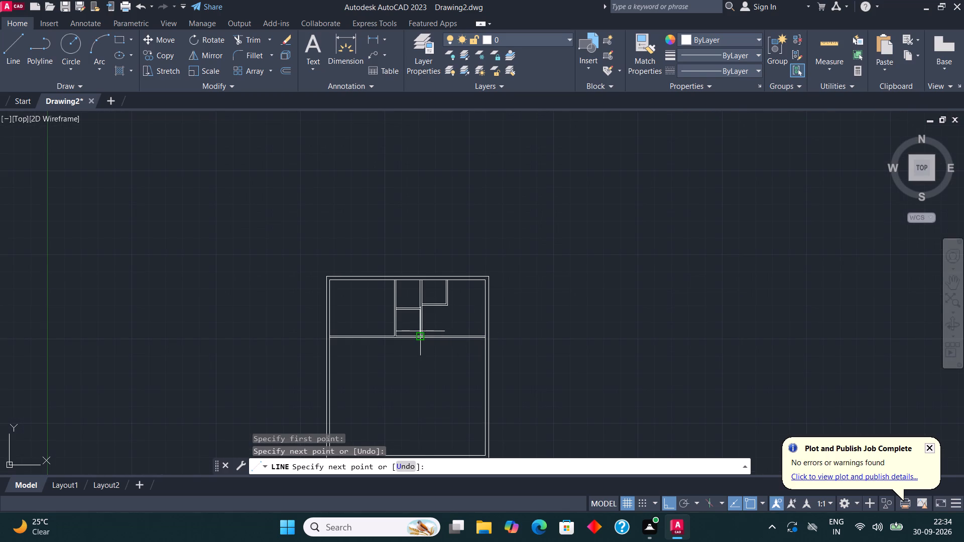
key("Escape")
Trim the line pieces crossing the wall thickness at the lower small room's lower-right partition junction.
scroll(410, 337, "up", 3)
scroll(457, 350, "up", 2)
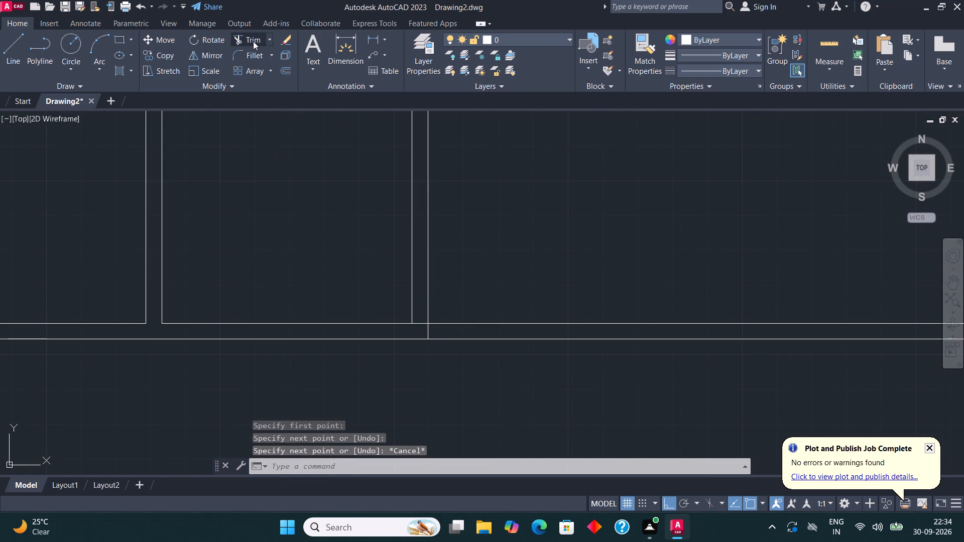
left_click(253, 41)
left_click(420, 332)
left_click(437, 332)
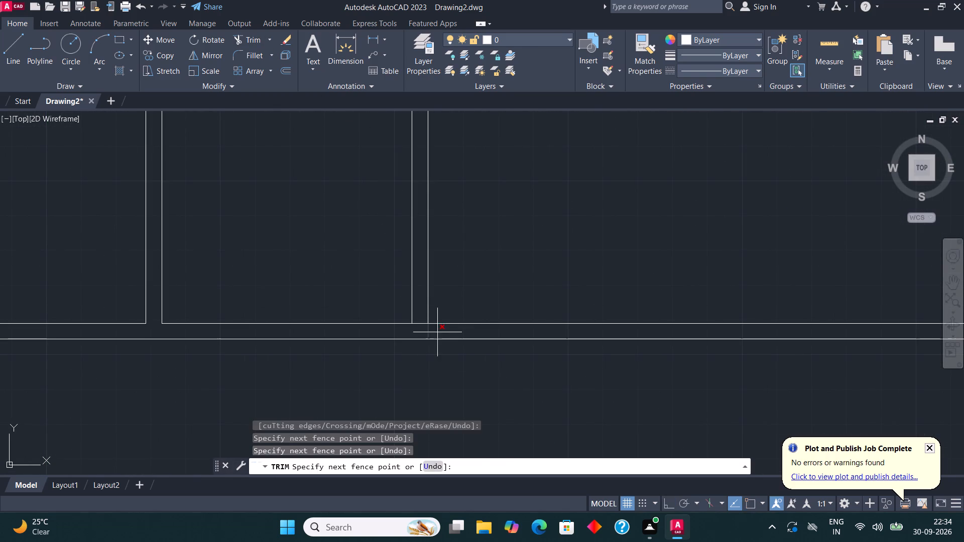
left_click(421, 319)
left_click(421, 332)
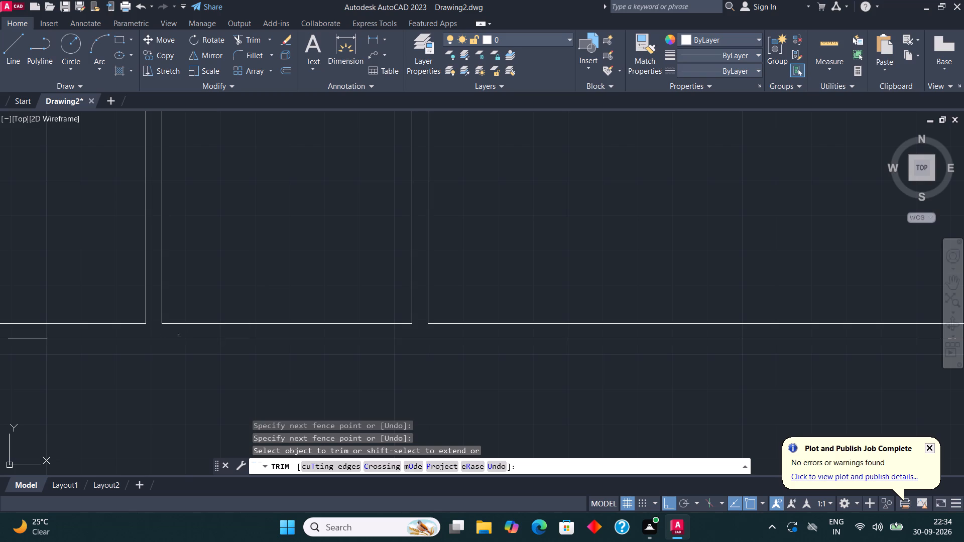
scroll(189, 341, "down", 2)
middle_click_drag(287, 337, 347, 308)
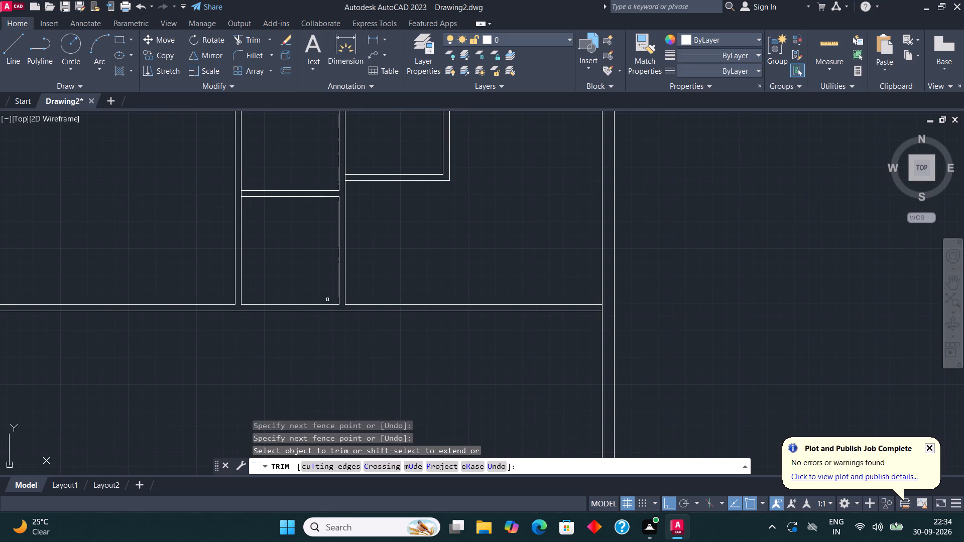
middle_click_drag(338, 306, 405, 321)
middle_click_drag(369, 274, 371, 281)
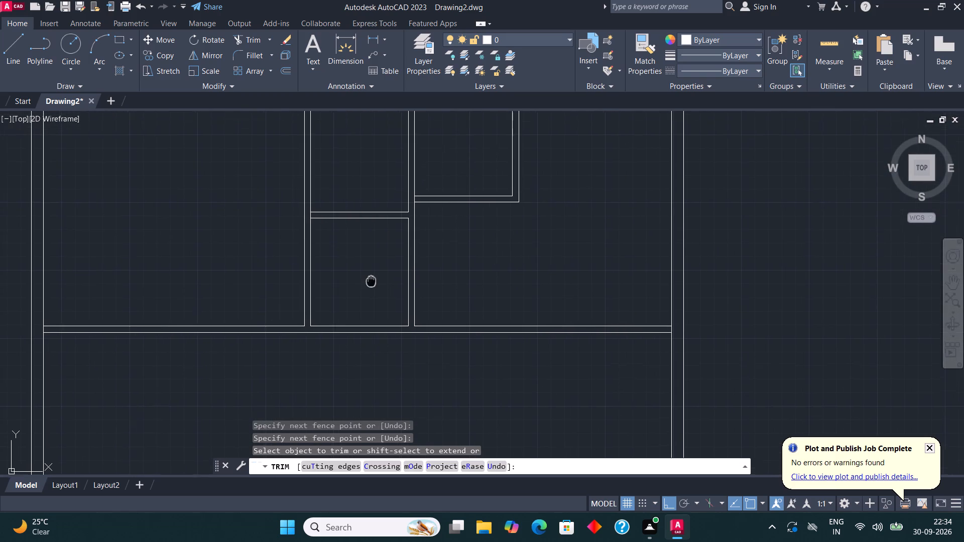
middle_click_drag(371, 281, 365, 295)
scroll(370, 306, "down", 2)
key("Escape")
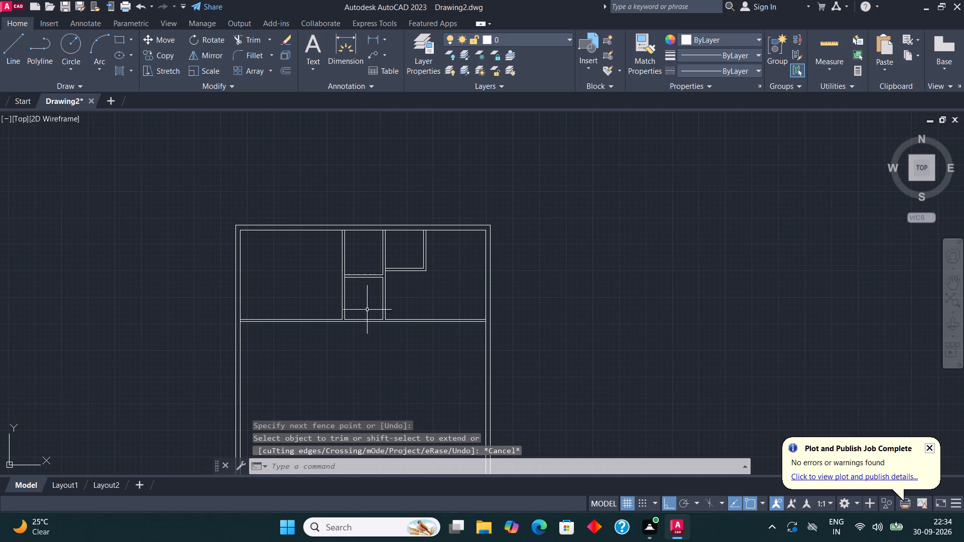
Draw lines 15' down, 12' left and 15' back up from where the horizontal partition's lower line meets the right outer wall.
middle_click_drag(372, 312, 329, 212)
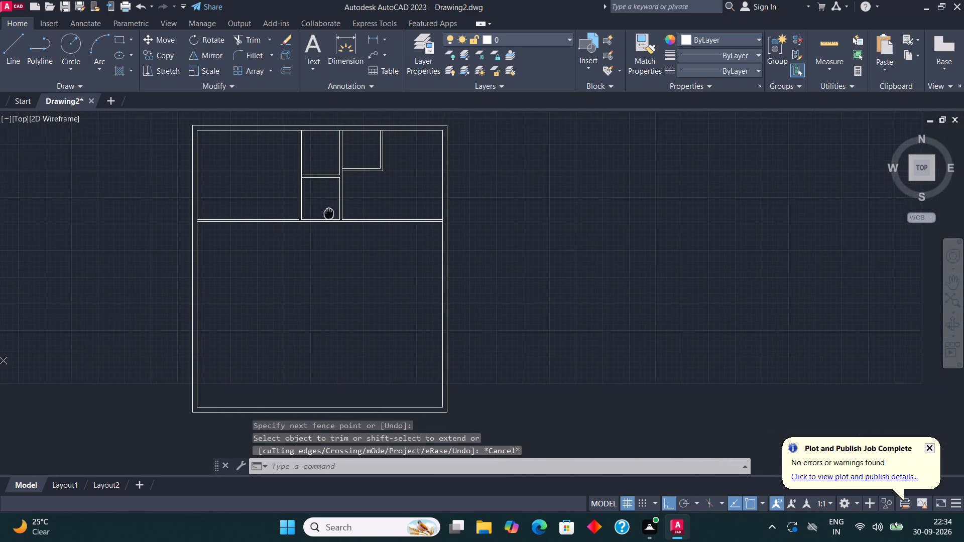
middle_click_drag(329, 212, 328, 212)
scroll(446, 232, "up", 2)
left_click(11, 32)
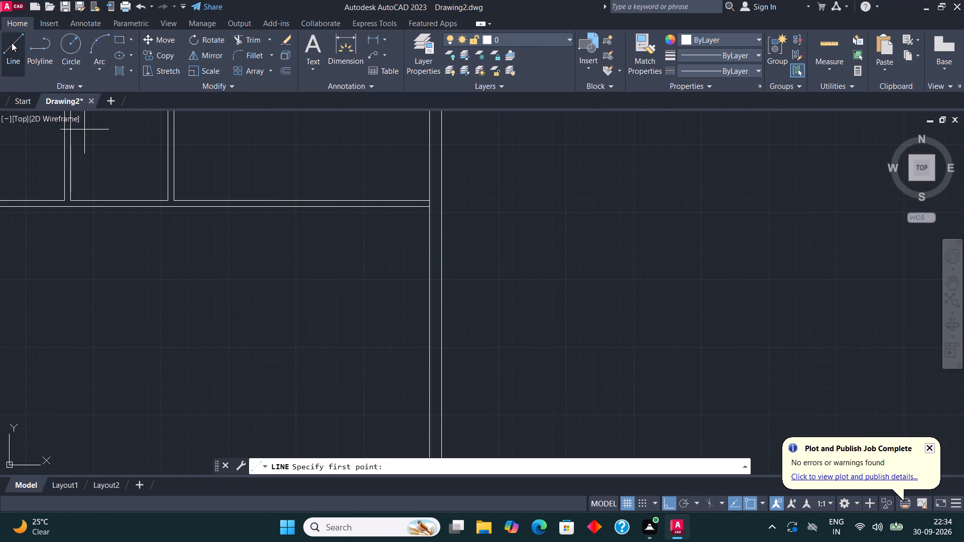
left_click(12, 43)
scroll(421, 241, "up", 2)
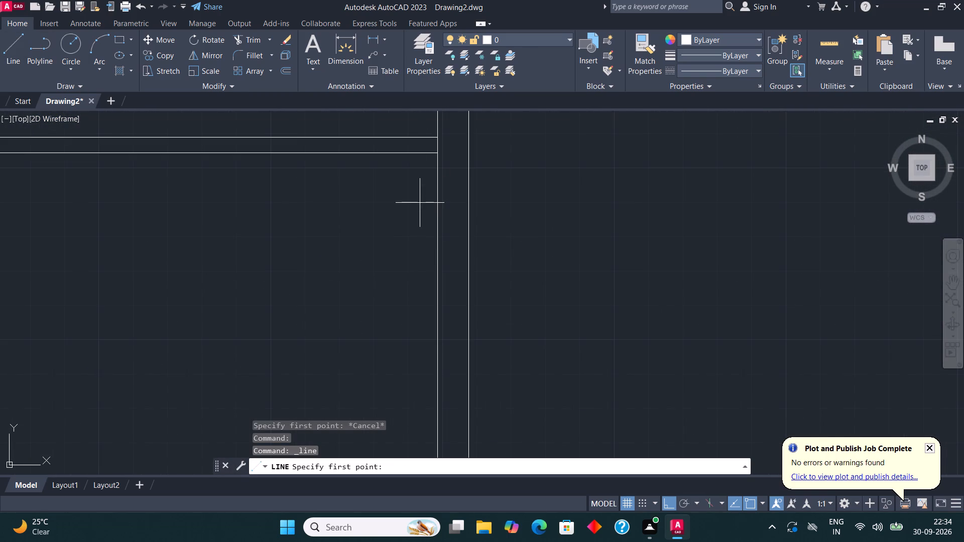
left_click(434, 151)
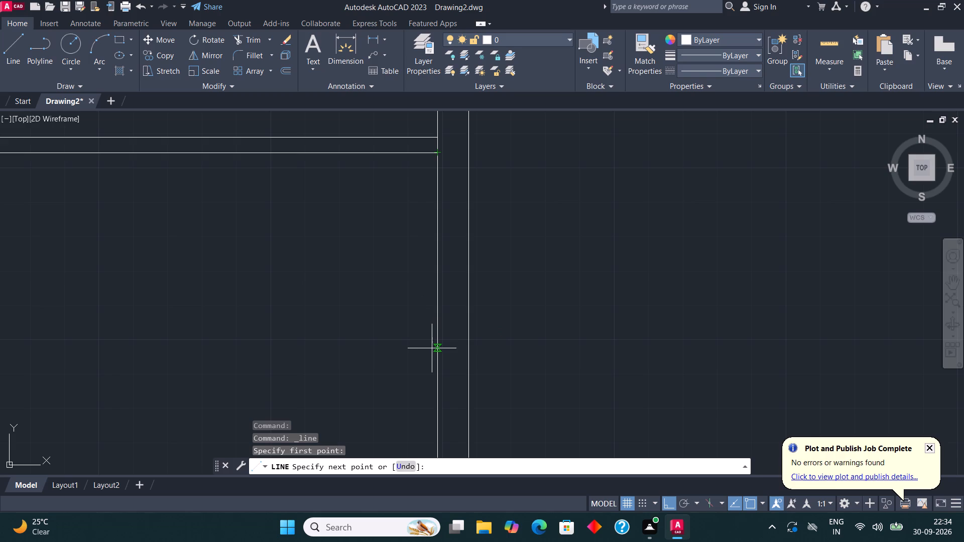
type("15'")
key("Return")
scroll(433, 350, "down", 6)
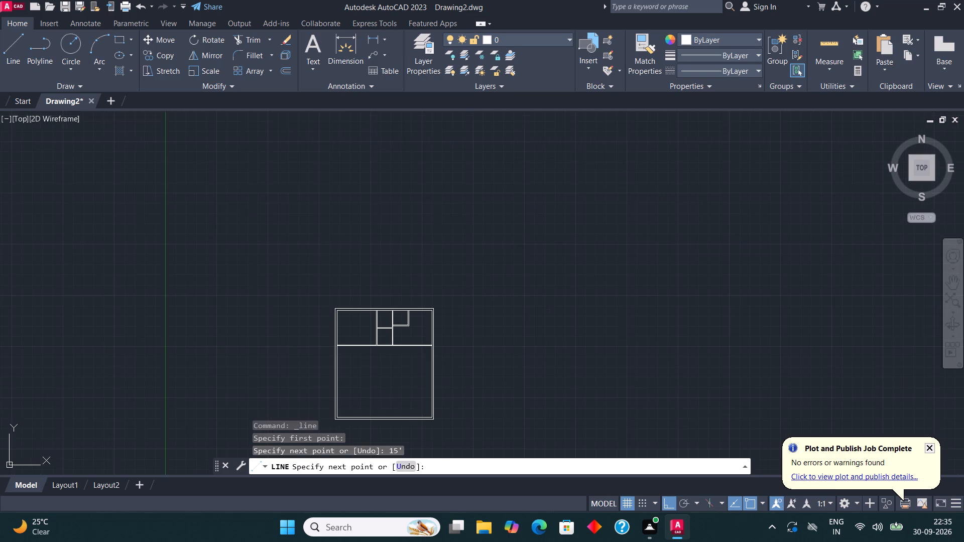
scroll(410, 387, "up", 3)
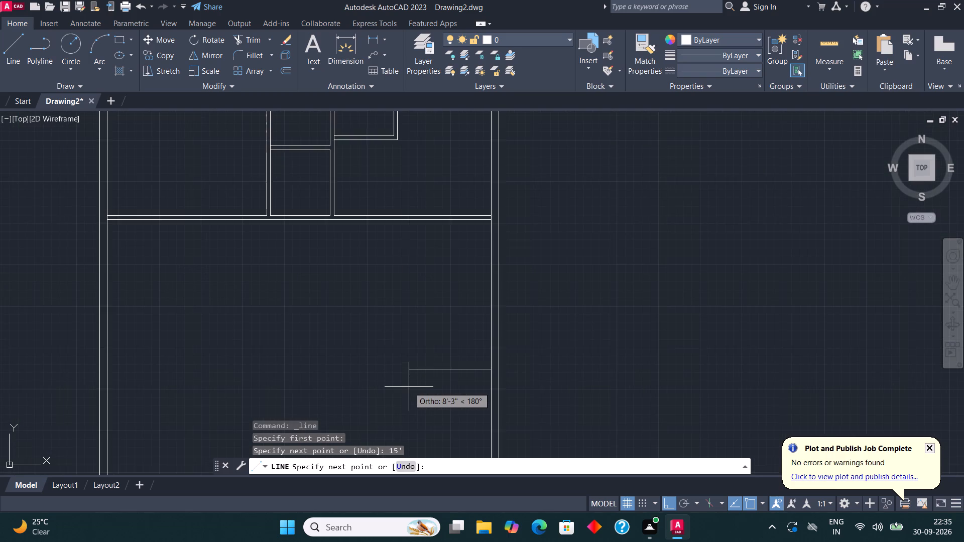
scroll(409, 387, "up", 1)
type("12'")
key("Return")
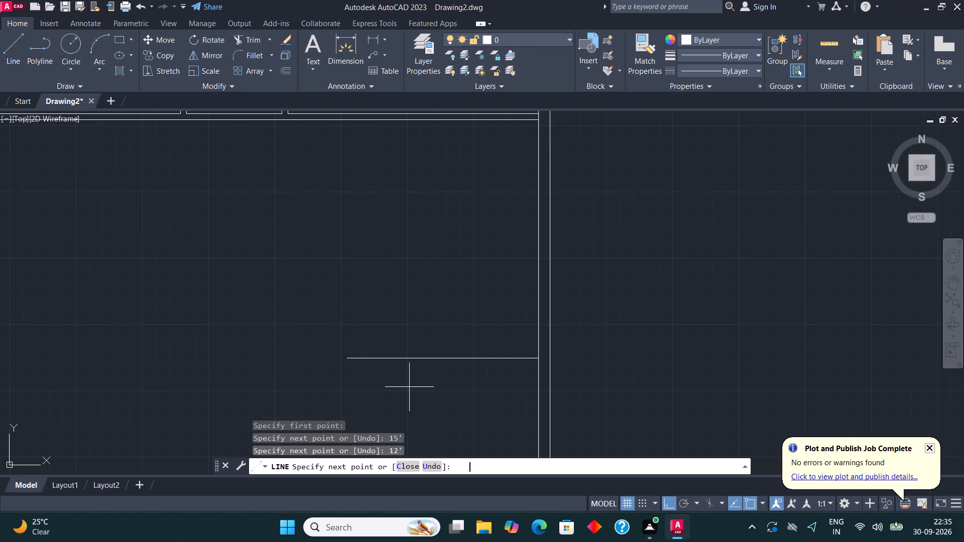
scroll(409, 395, "down", 1)
type("15'")
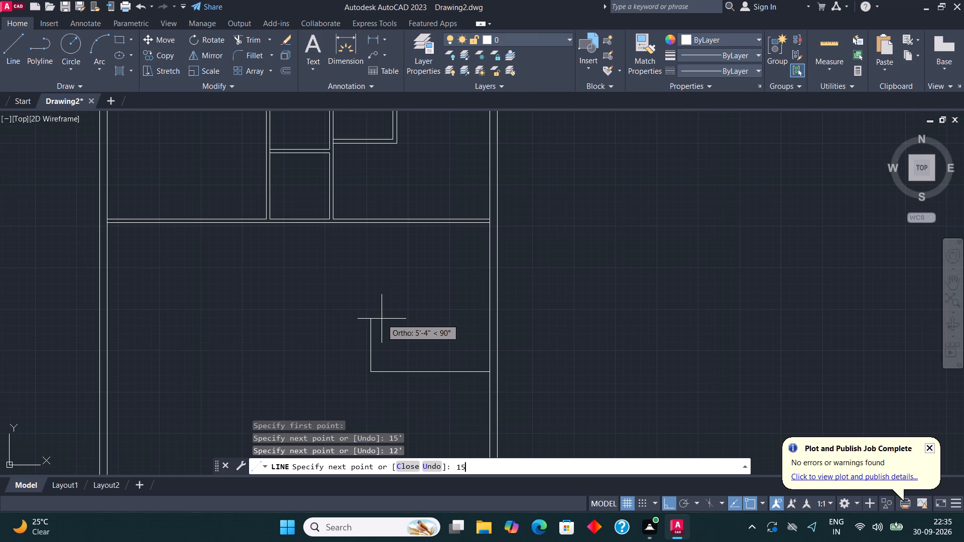
key("Return")
key("Escape")
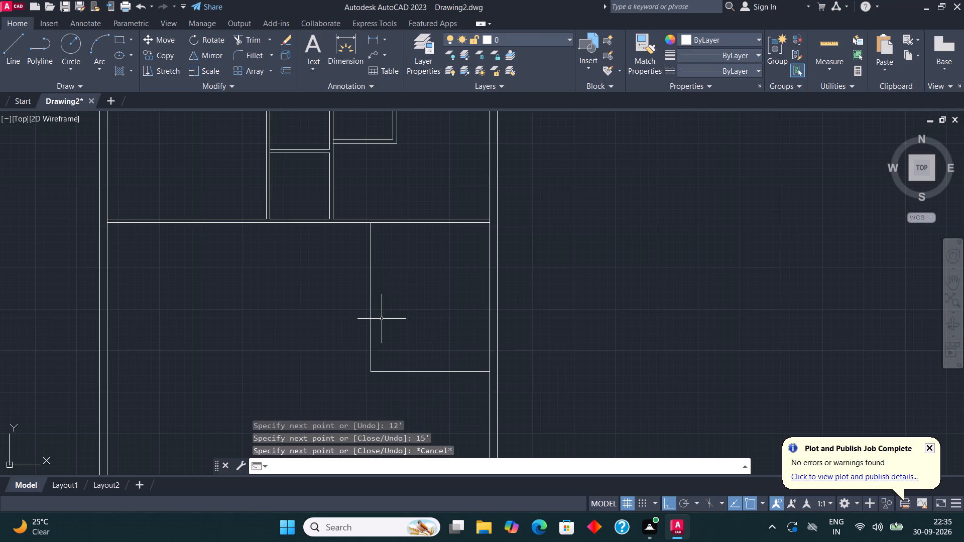
Erase the two lines outlining the 12' by 15' room below the horizontal partition.
middle_click_drag(380, 318, 327, 361)
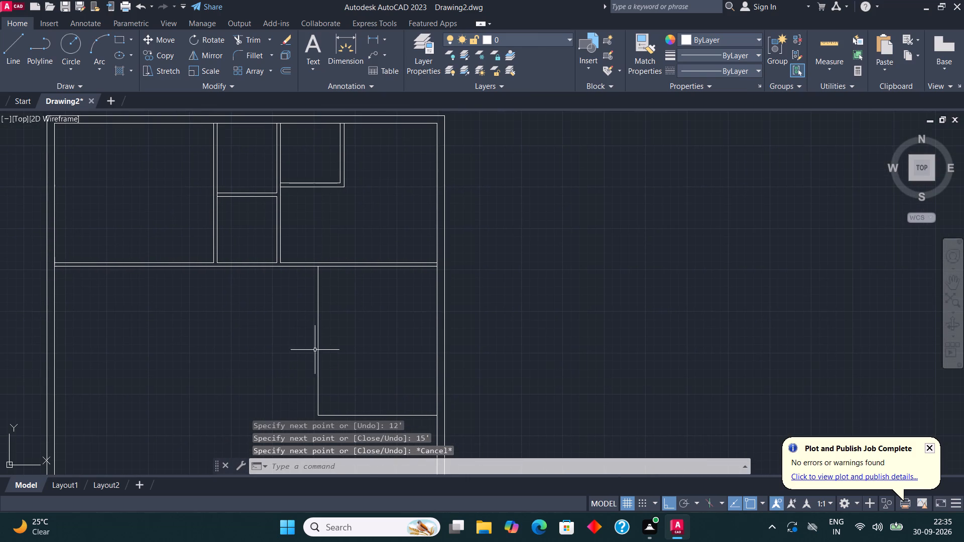
scroll(290, 273, "down", 1)
middle_click_drag(308, 283, 322, 301)
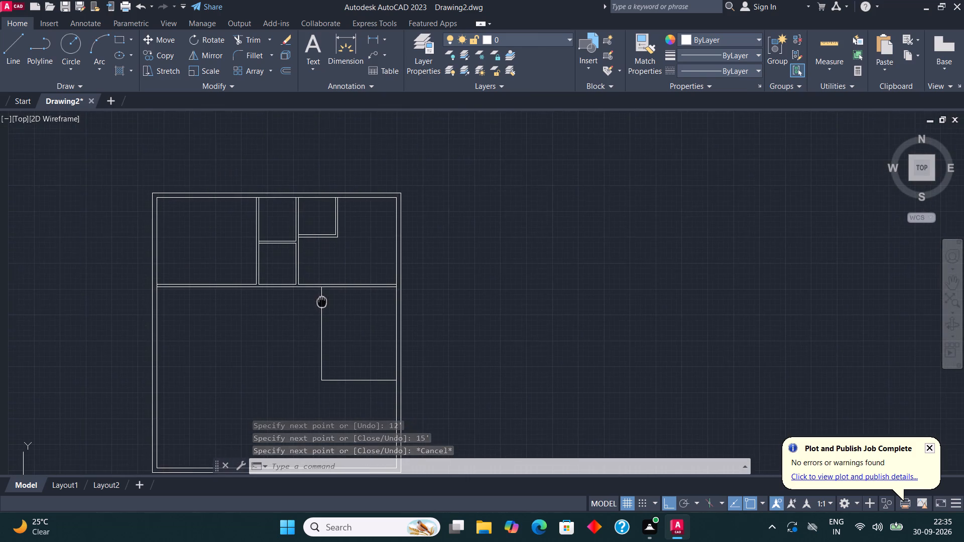
middle_click_drag(322, 301, 277, 255)
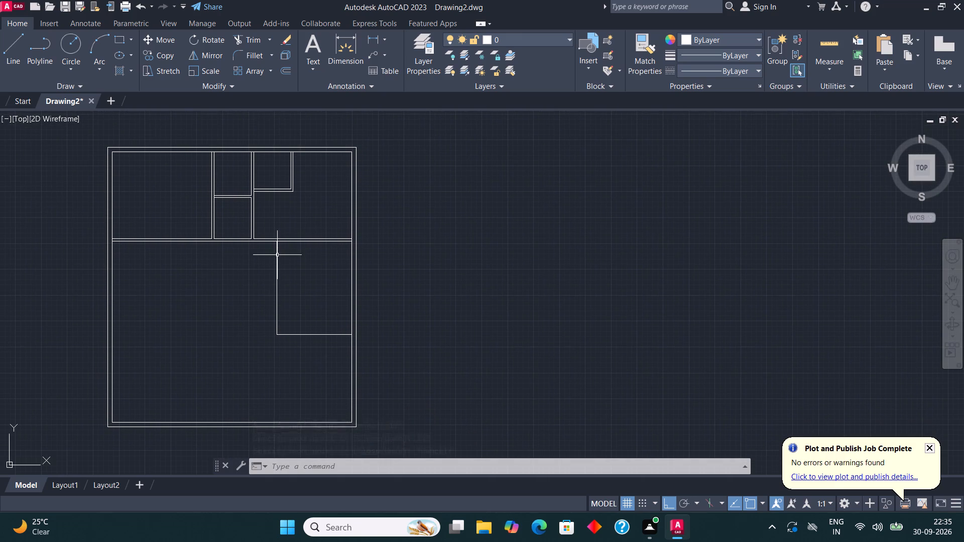
middle_click_drag(272, 254, 292, 298)
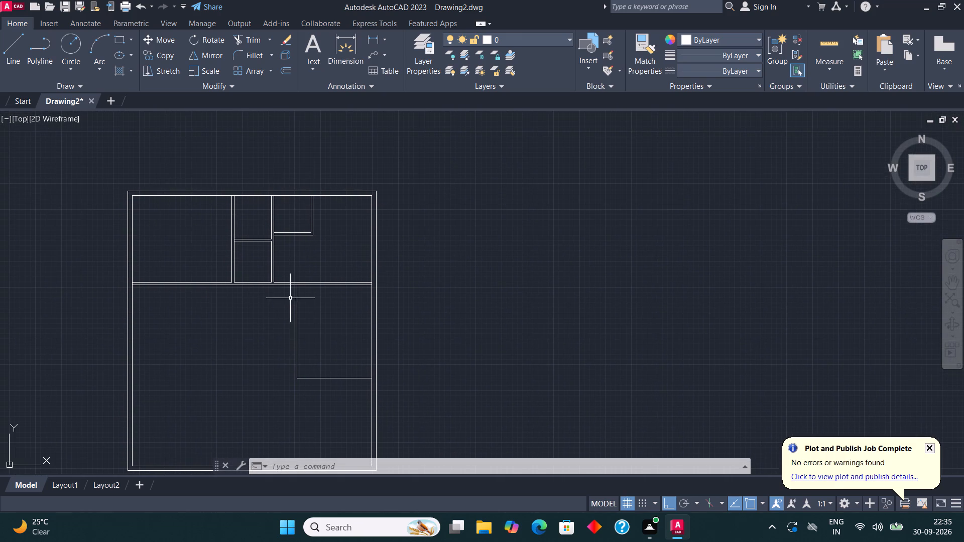
left_click_drag(330, 394, 316, 379)
left_click(261, 325)
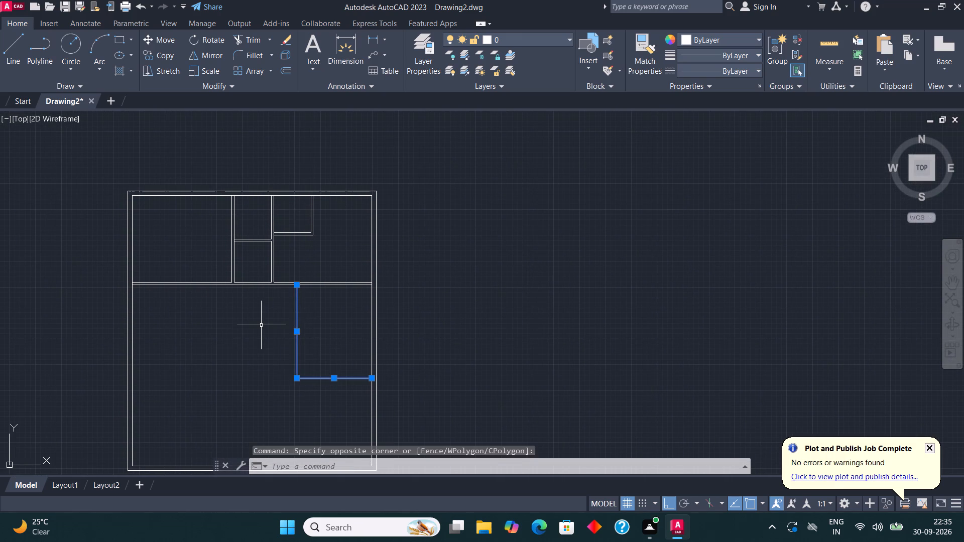
key("Delete")
Measure the distance from the upper small room's outer right face to the right outer wall's inner face.
scroll(371, 194, "up", 1)
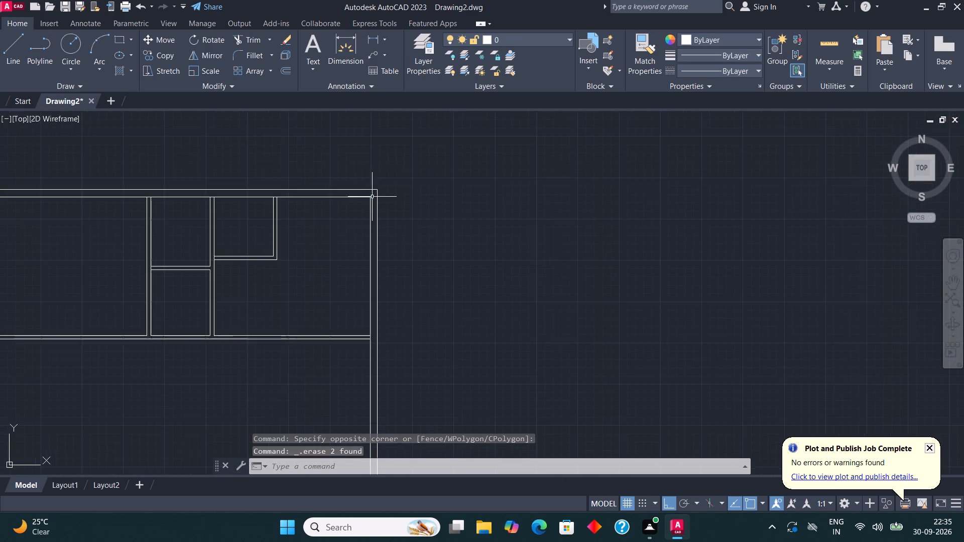
middle_click_drag(375, 207, 379, 238)
left_click(352, 56)
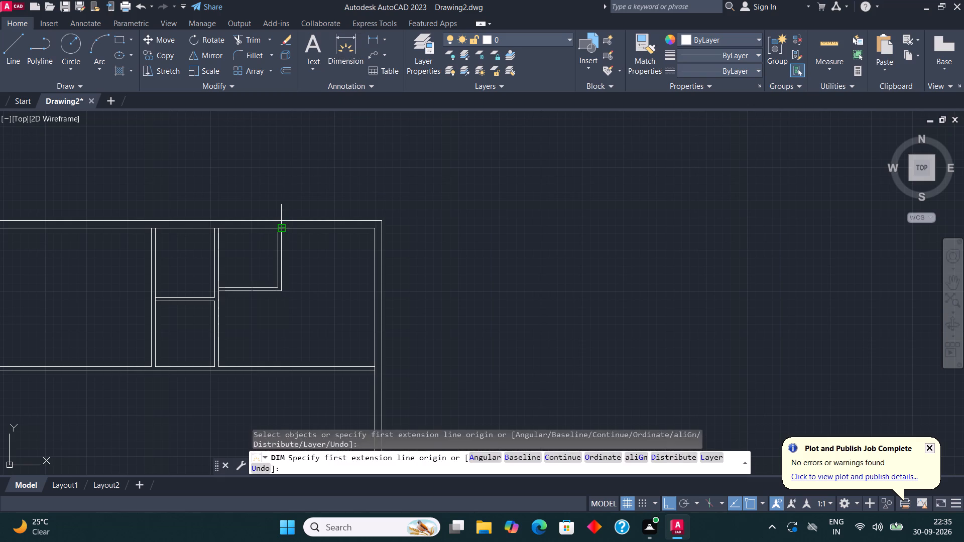
left_click(280, 230)
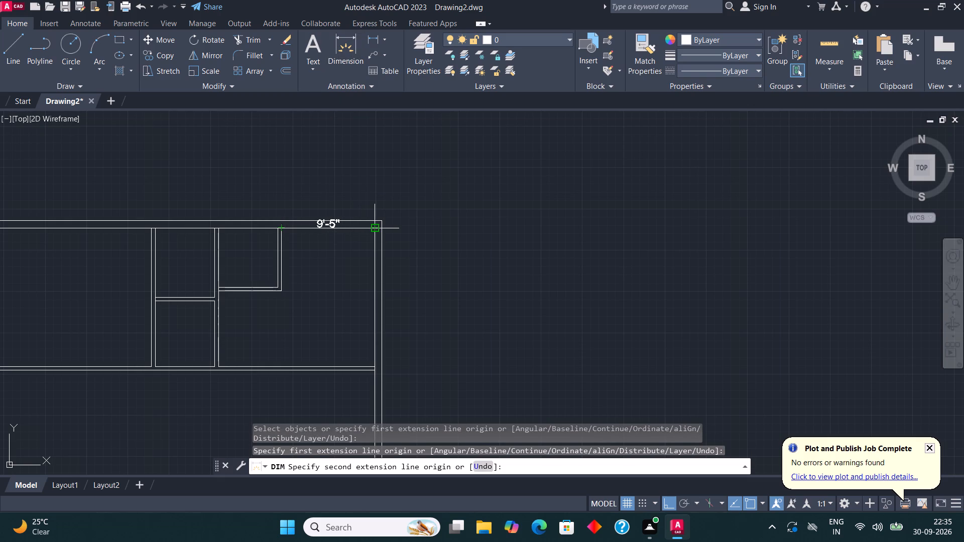
key("Escape")
Measure the clear width along the horizontal partition from the right outer wall to the nearest vertical partition.
middle_click_drag(256, 264, 282, 258)
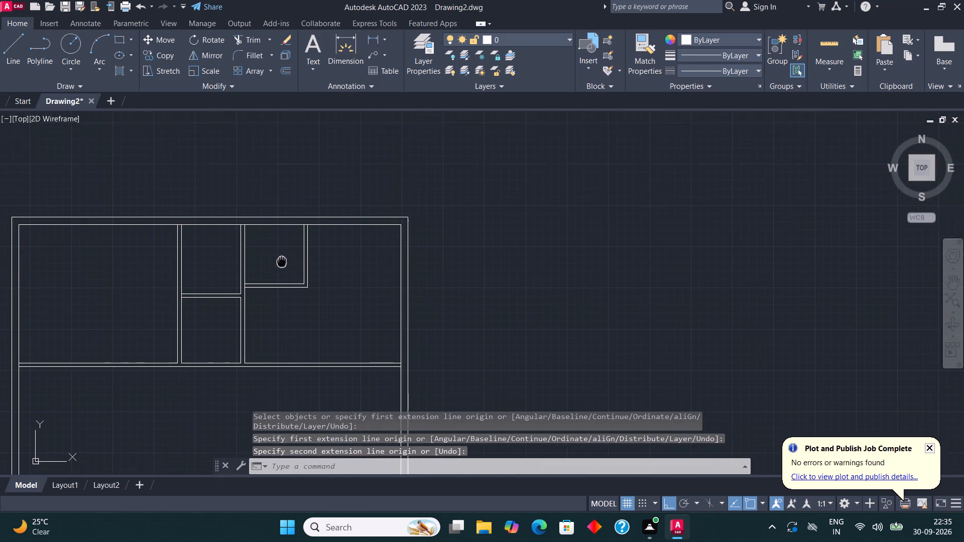
middle_click_drag(282, 258, 280, 213)
scroll(355, 312, "up", 1)
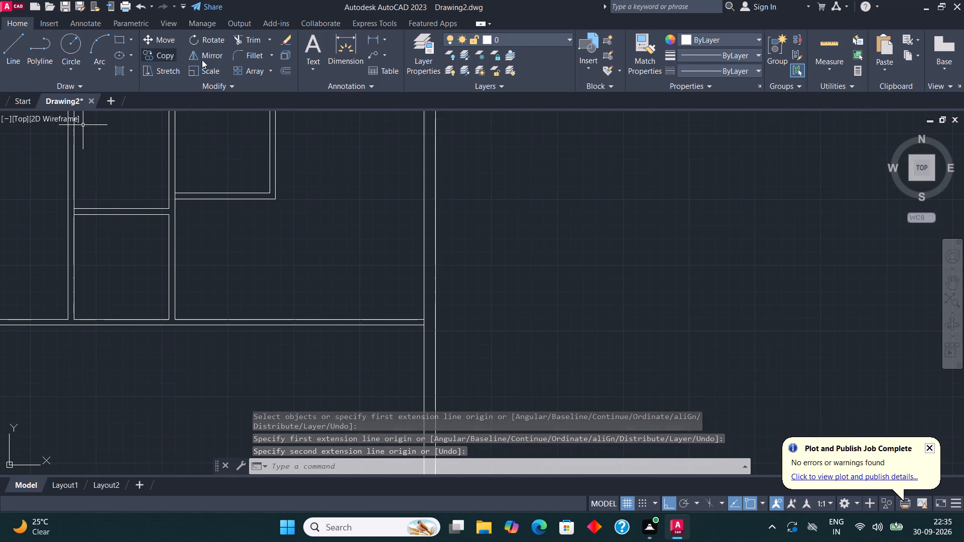
left_click(335, 46)
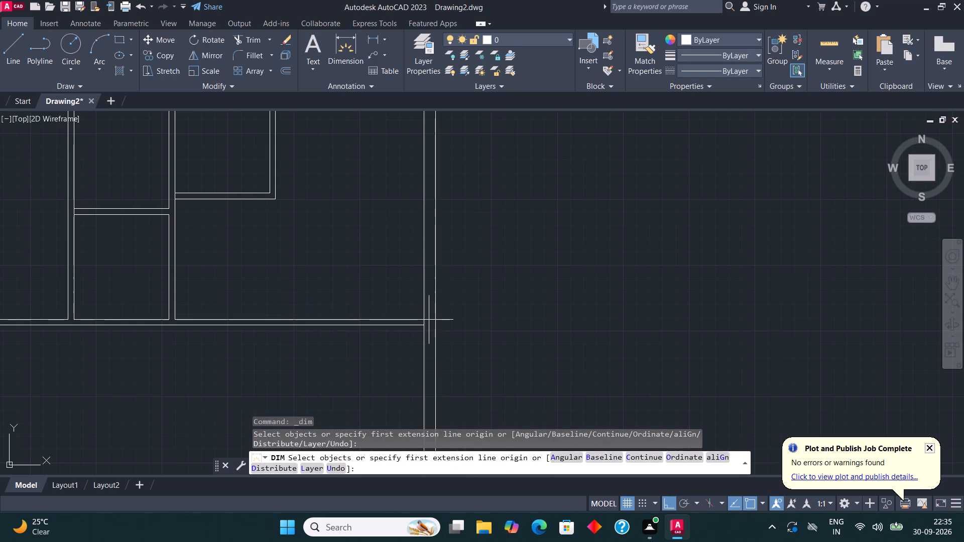
left_click(422, 319)
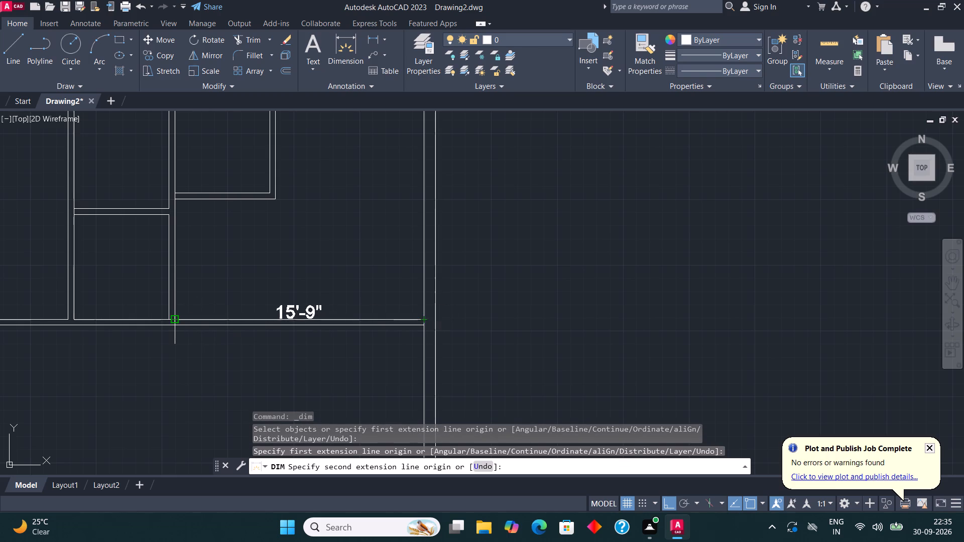
key("Escape")
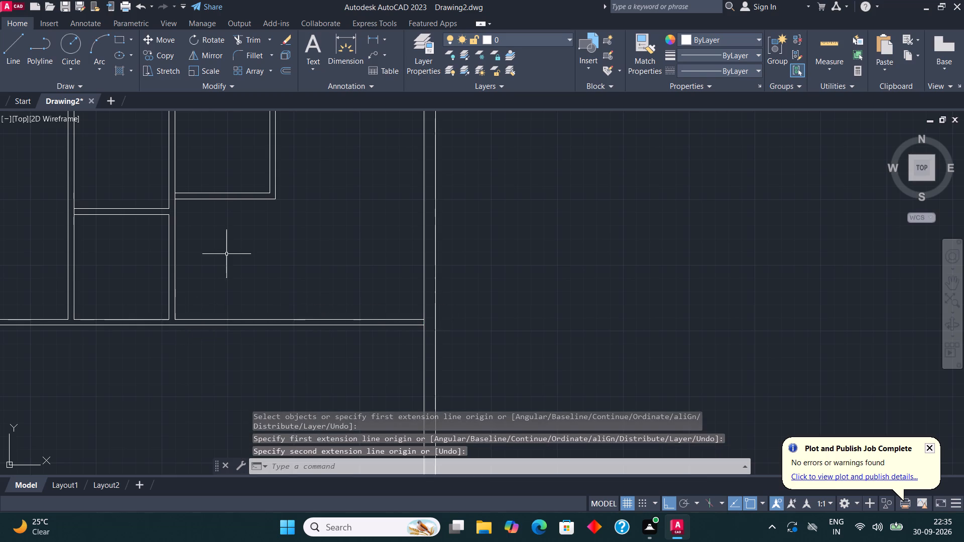
Draw a line 12' left from the outer wall's inner upper-right corner and down to the horizontal partition's upper line.
middle_click_drag(232, 257, 253, 277)
scroll(252, 276, "up", 1)
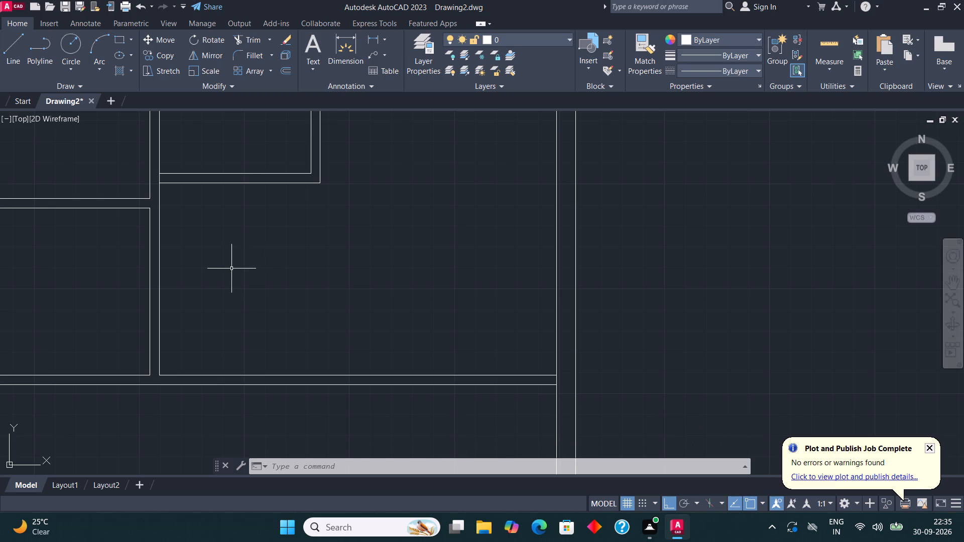
middle_click_drag(269, 241, 303, 409)
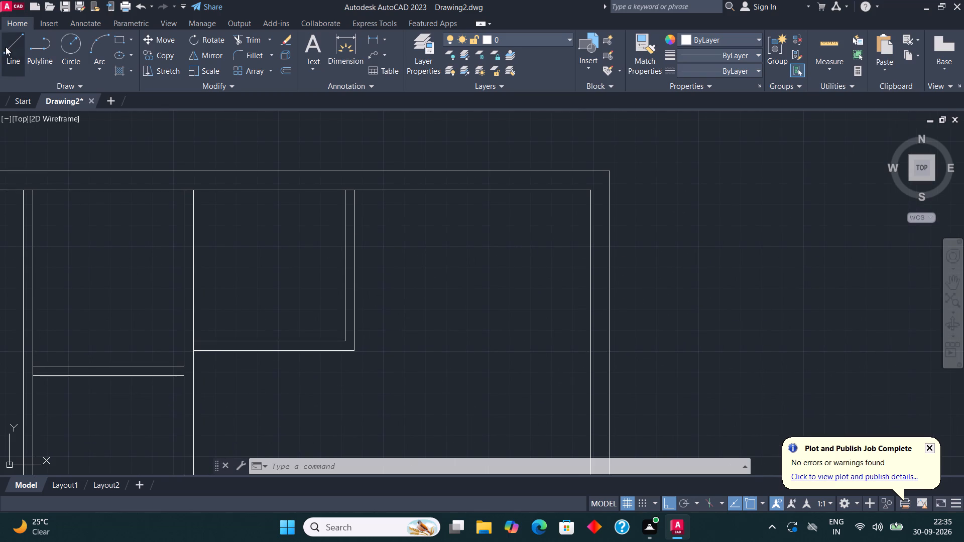
left_click(6, 47)
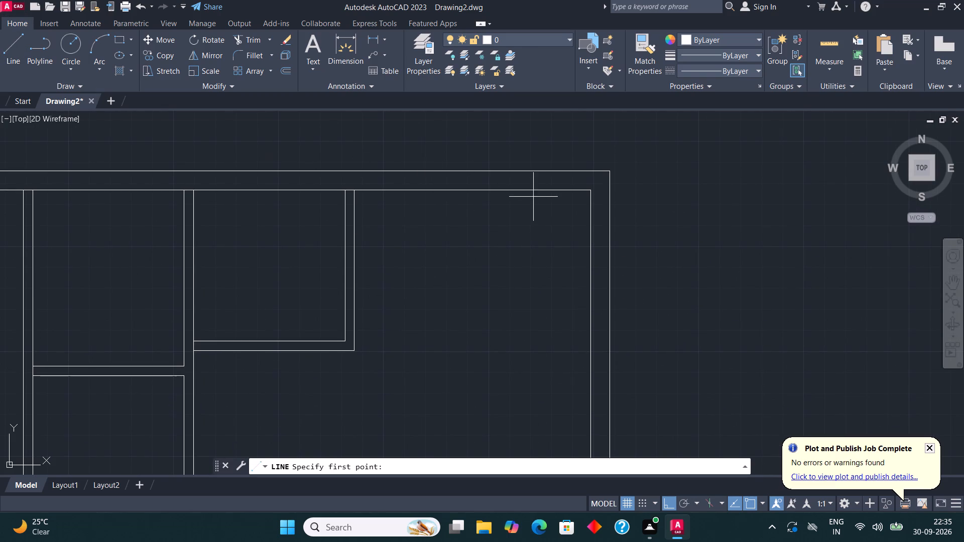
left_click(590, 189)
type("12'")
key("Return")
scroll(382, 201, "down", 4)
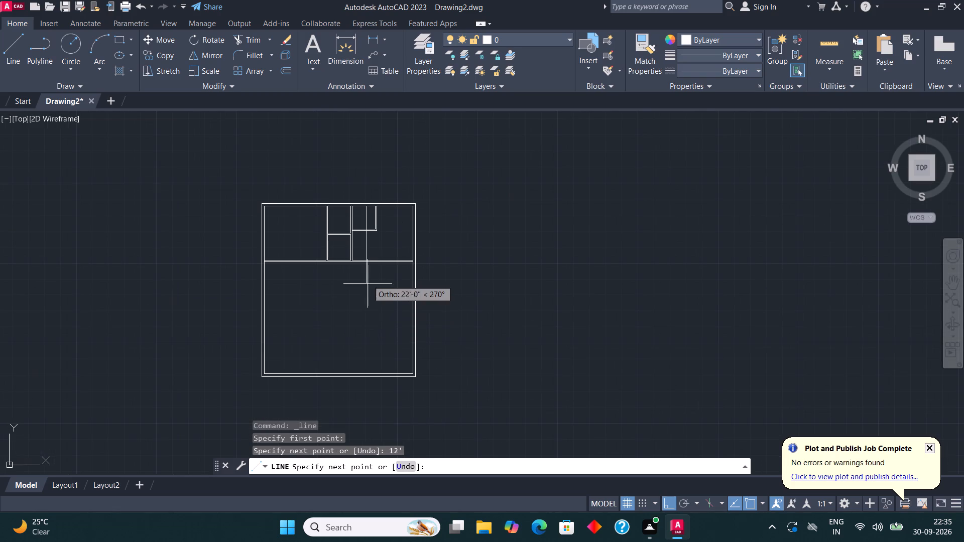
scroll(370, 239, "up", 3)
left_click(350, 321)
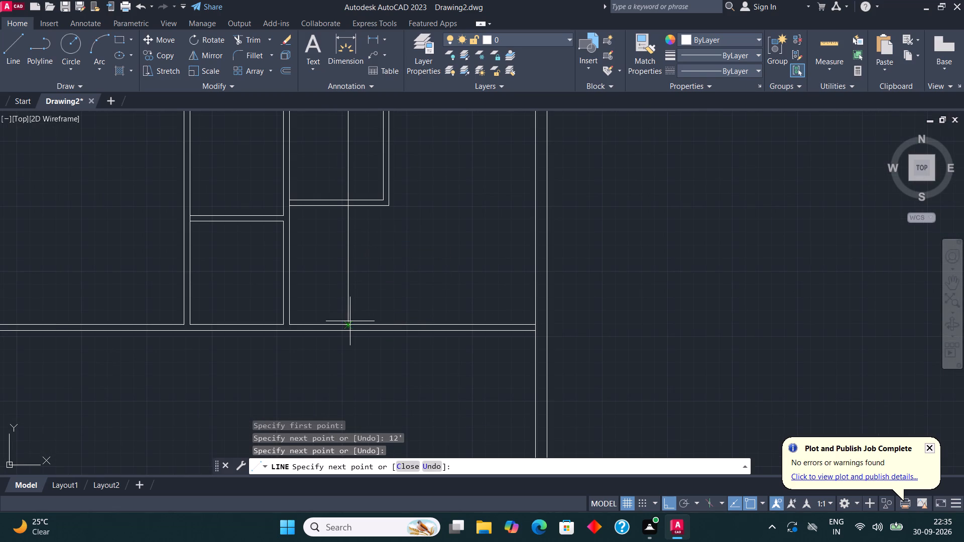
middle_click_drag(362, 368, 371, 438)
key("Escape")
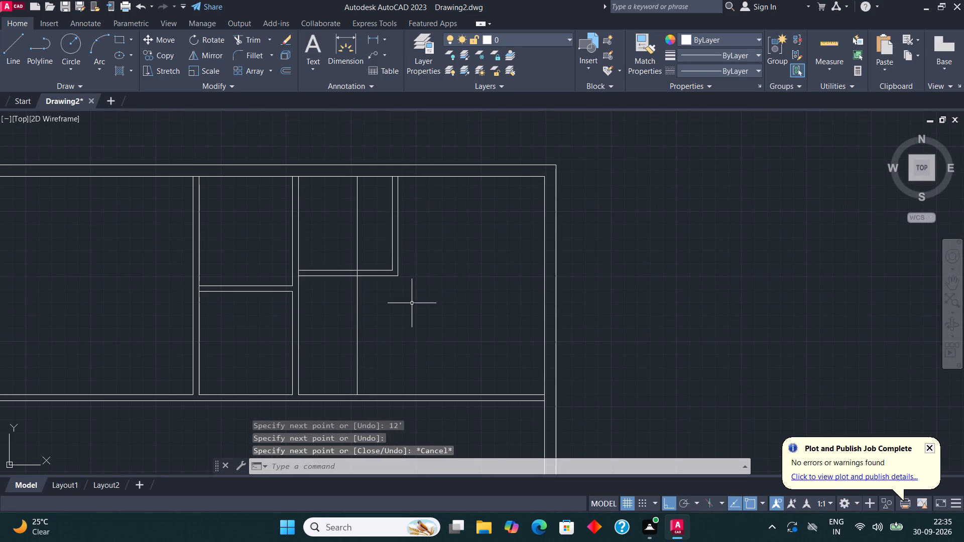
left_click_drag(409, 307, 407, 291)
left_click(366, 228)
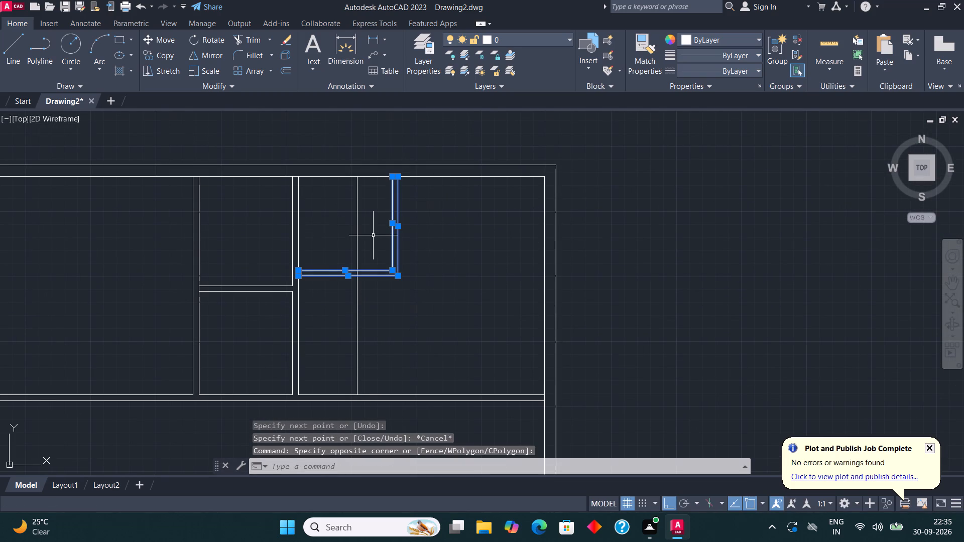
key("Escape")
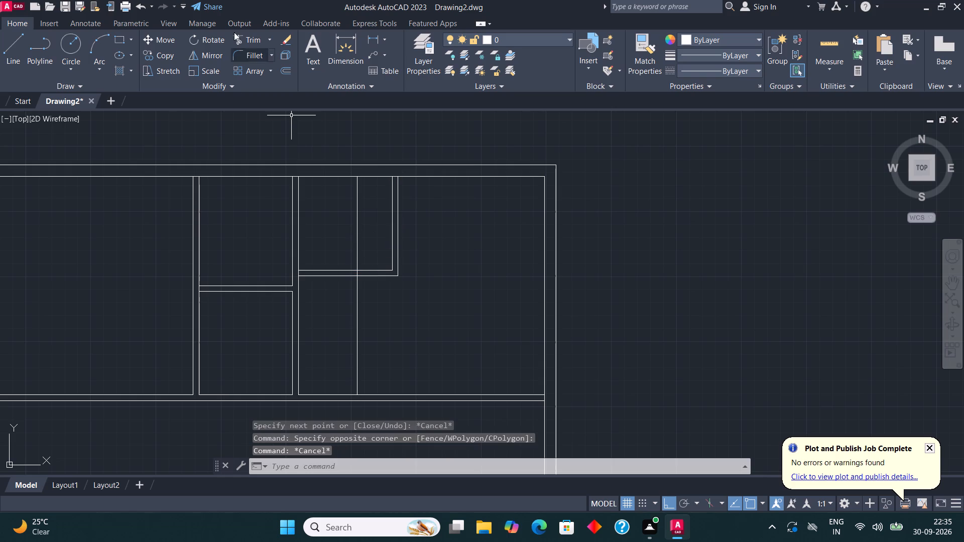
Trim the upper small room's double wall lines lying to the right of the new vertical line.
left_click(246, 46)
left_click_drag(374, 205, 375, 206)
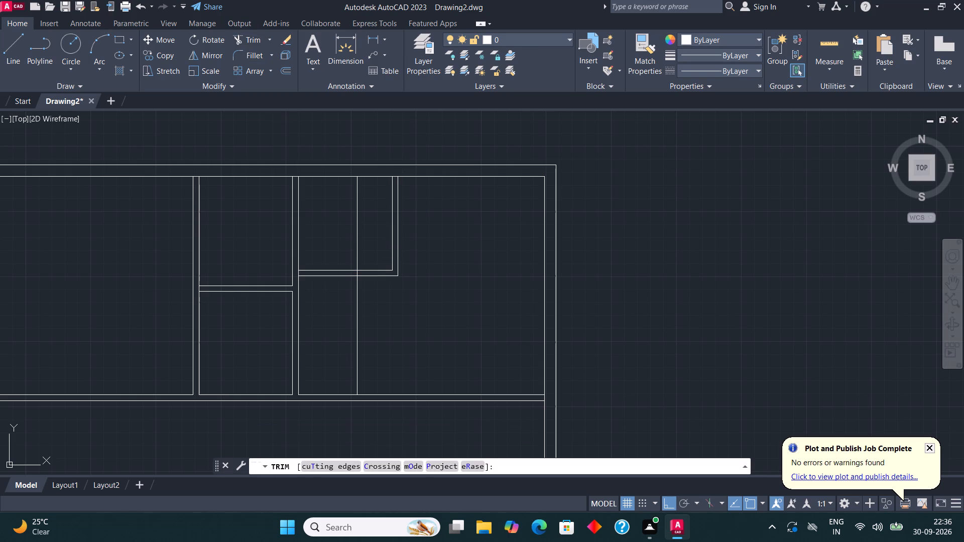
left_click_drag(375, 206, 388, 255)
key("Escape")
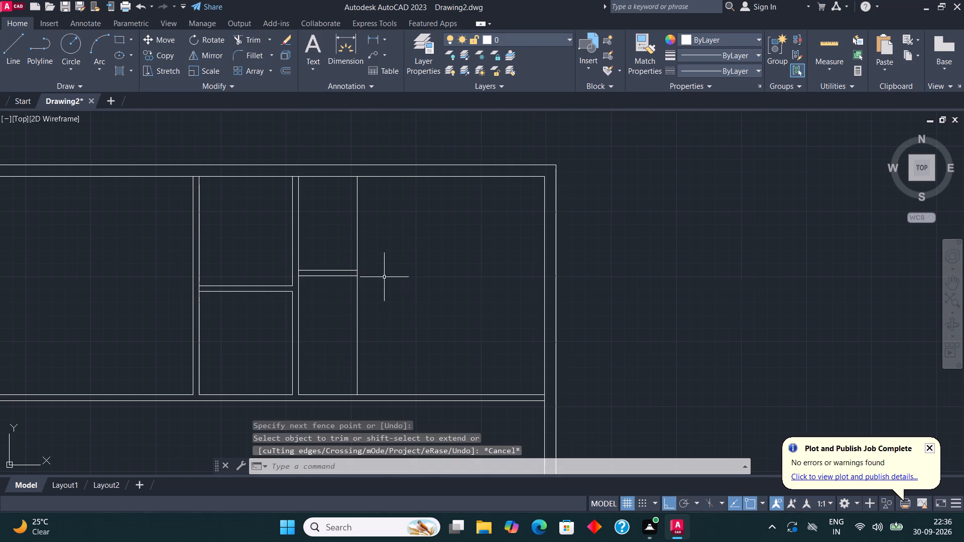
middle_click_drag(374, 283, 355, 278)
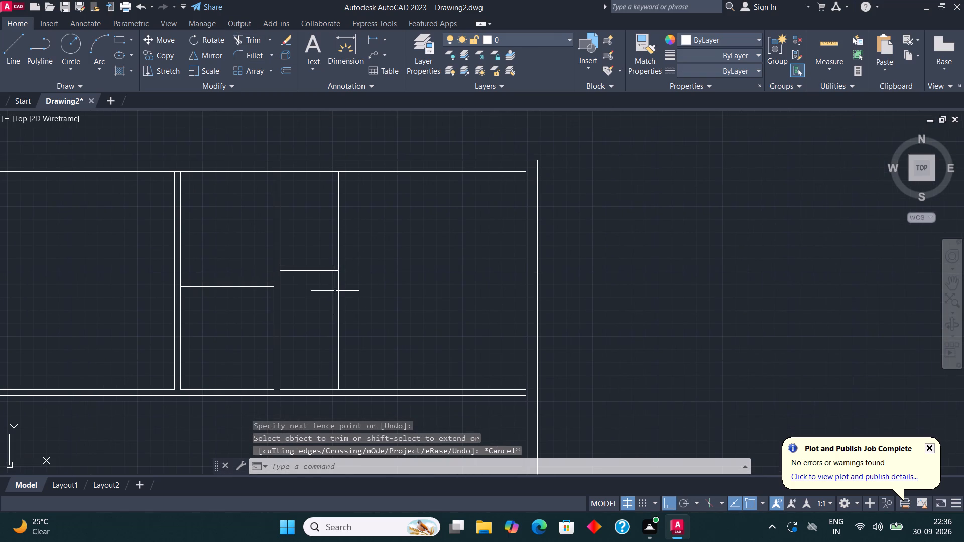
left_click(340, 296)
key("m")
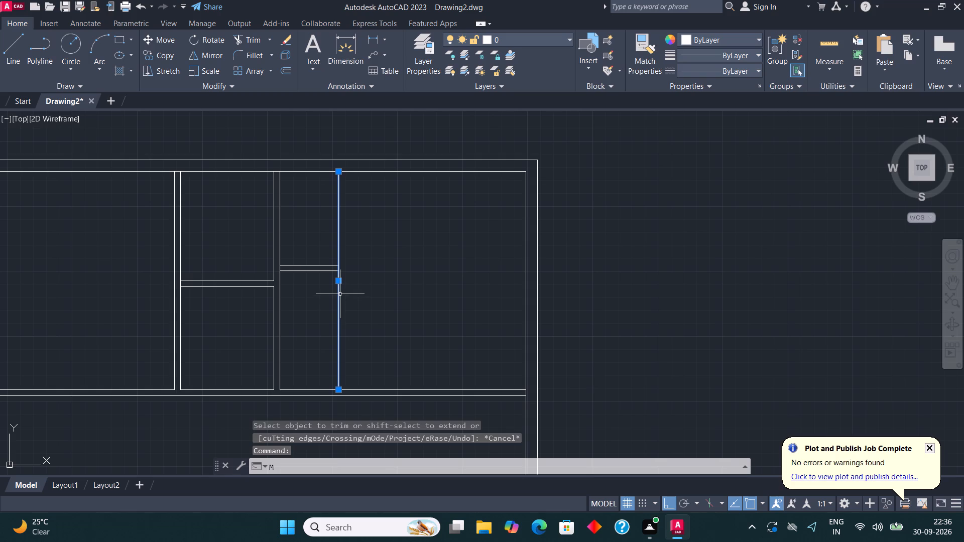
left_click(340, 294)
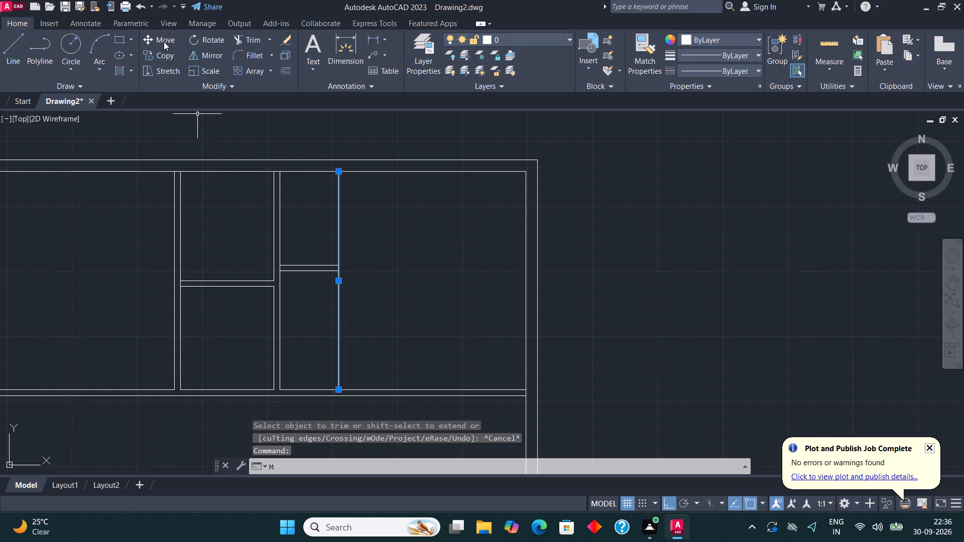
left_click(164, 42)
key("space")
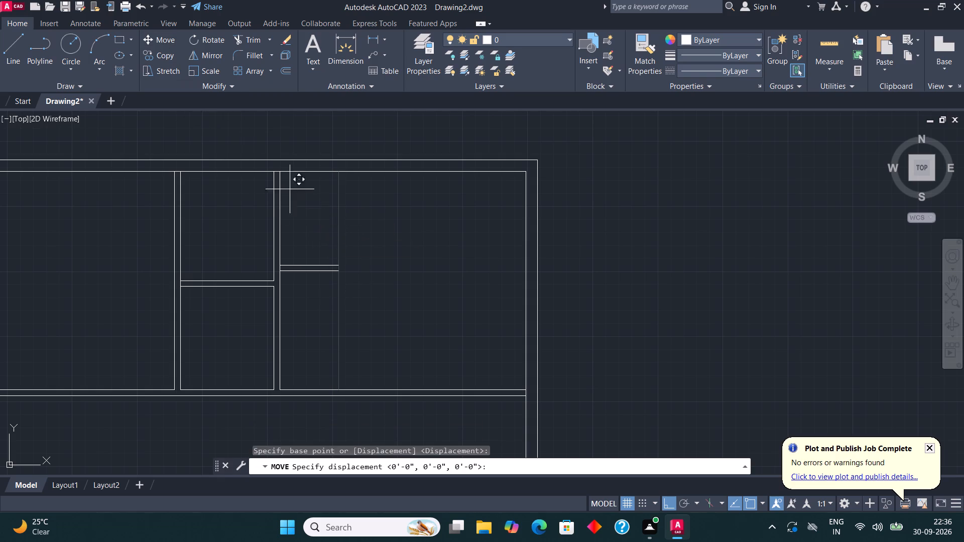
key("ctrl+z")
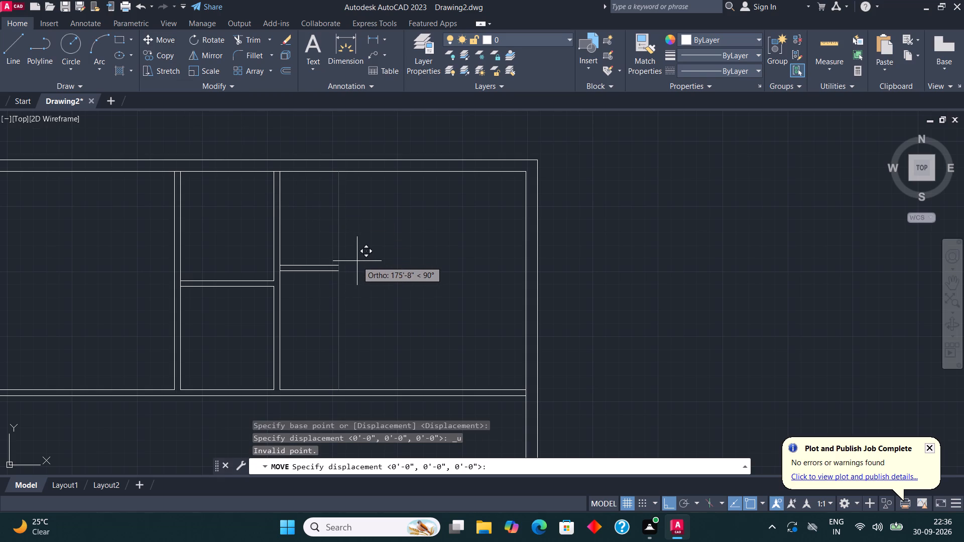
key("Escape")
Copy the new vertical line 4.5" to the right to form the partition thickness.
left_click(339, 300)
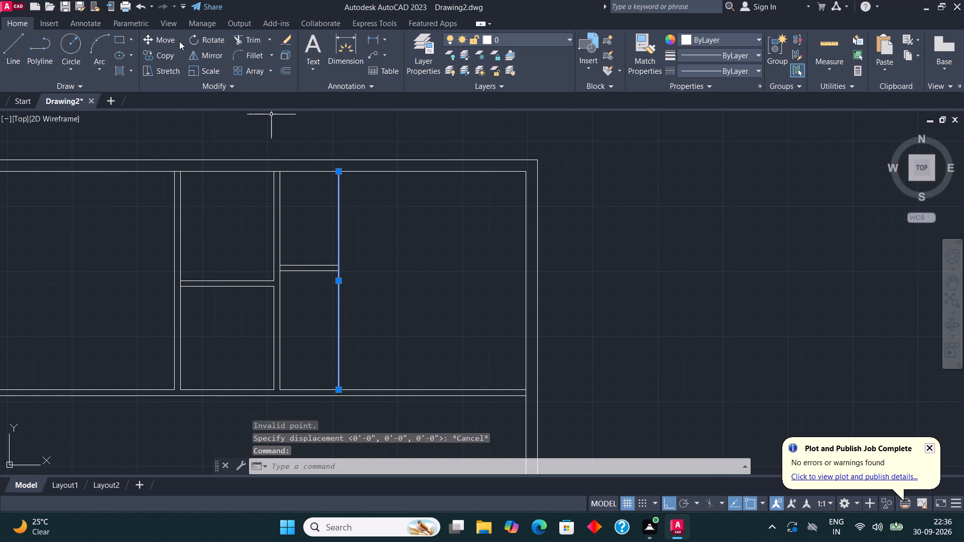
left_click(166, 52)
left_click(341, 308)
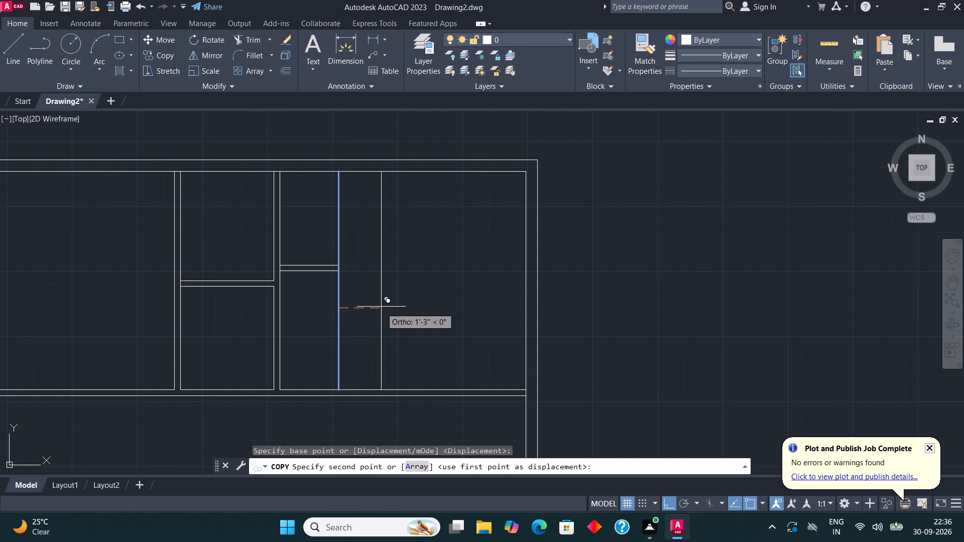
type("4.5\"")
key("Return")
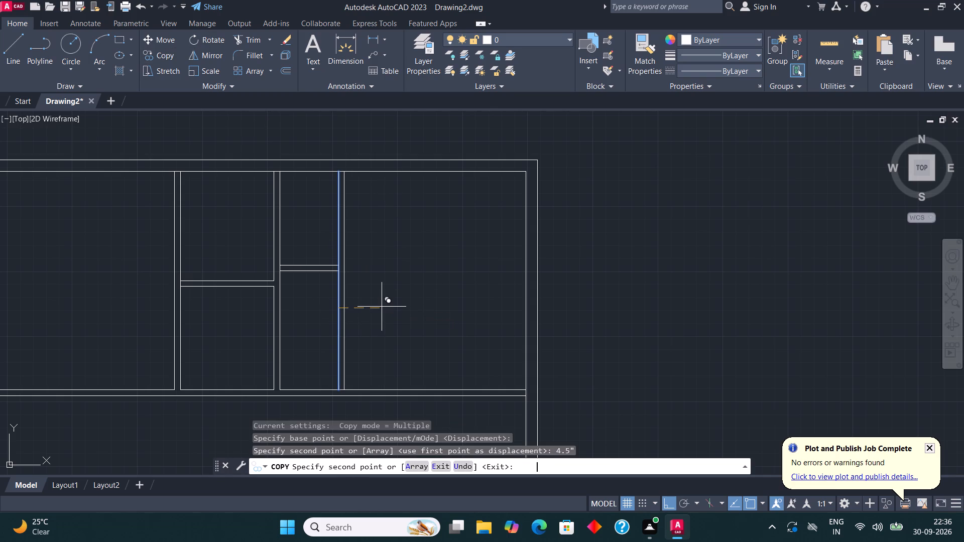
key("Escape")
key("space")
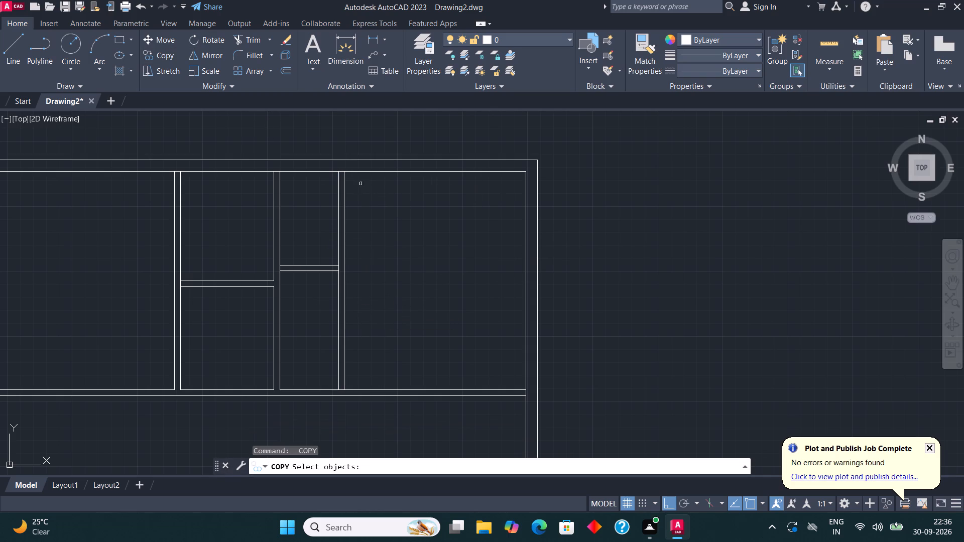
Extend the 12'-wide room partition's left line down across the horizontal partition and trim its overhang below.
middle_click_drag(360, 161, 353, 139)
middle_click_drag(346, 292, 374, 281)
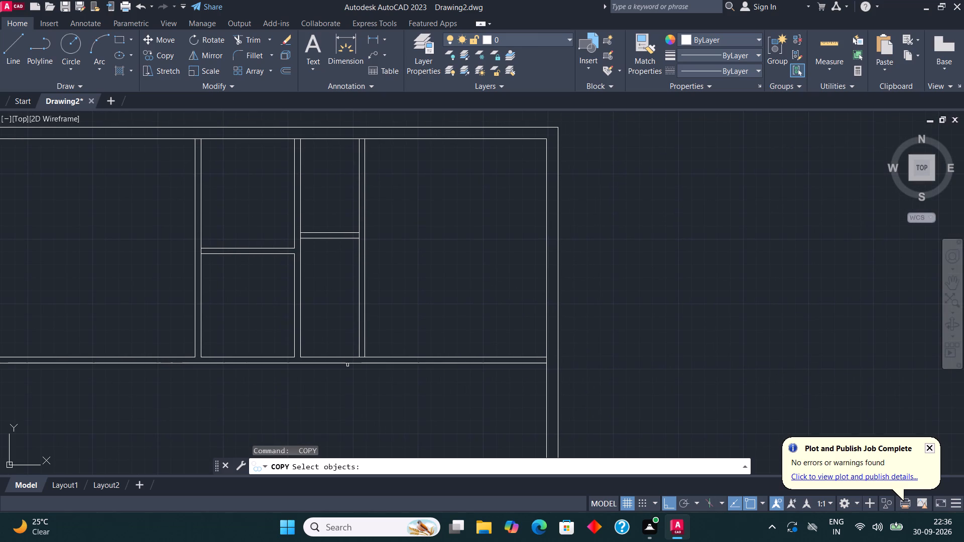
scroll(362, 368, "up", 1)
left_click(11, 45)
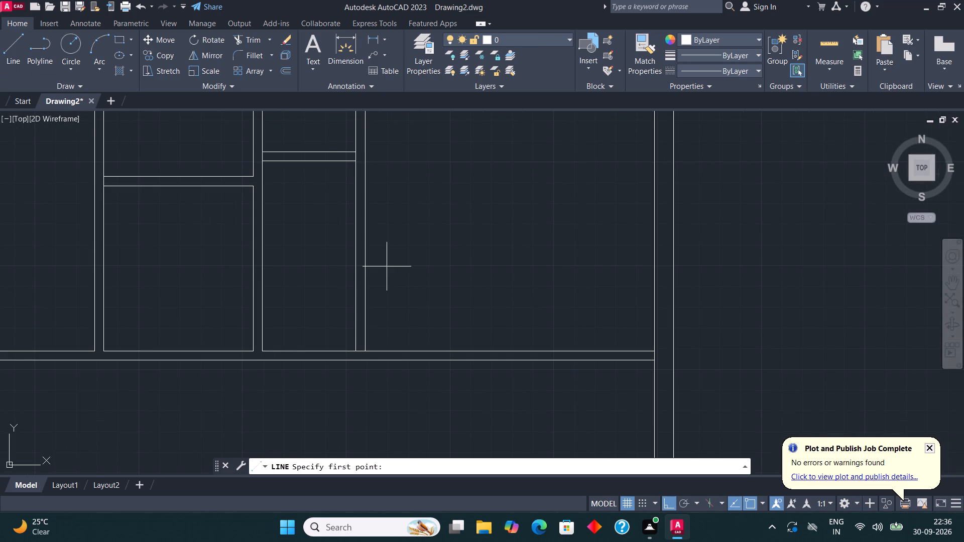
left_click(354, 349)
left_click(354, 377)
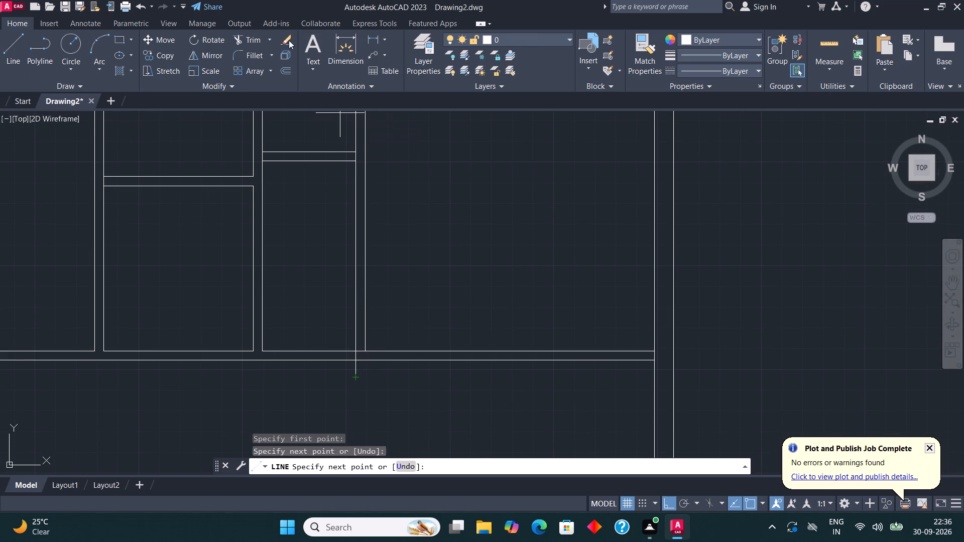
left_click(253, 36)
left_click(349, 374)
left_click(386, 380)
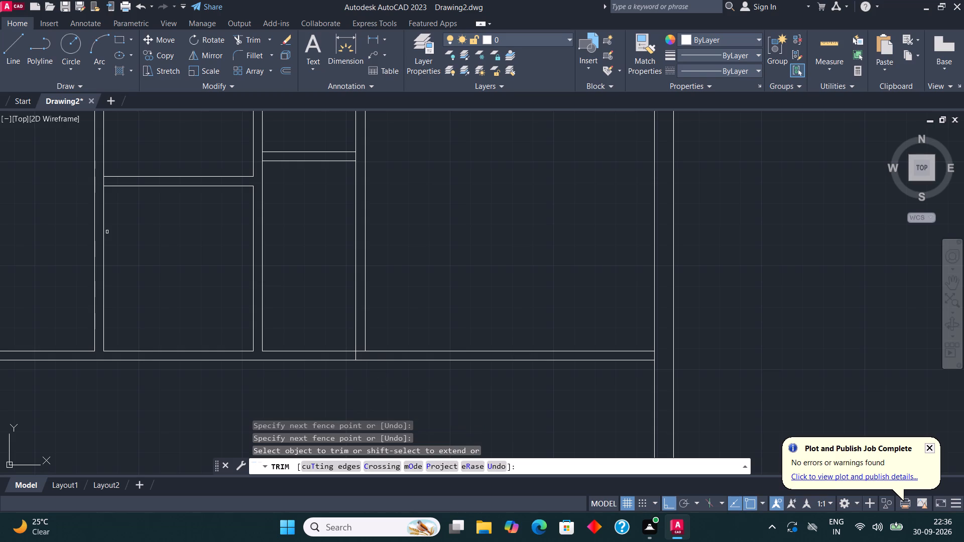
Draw a short line continuing the small rooms' right partition face down across the horizontal partition.
left_click(11, 34)
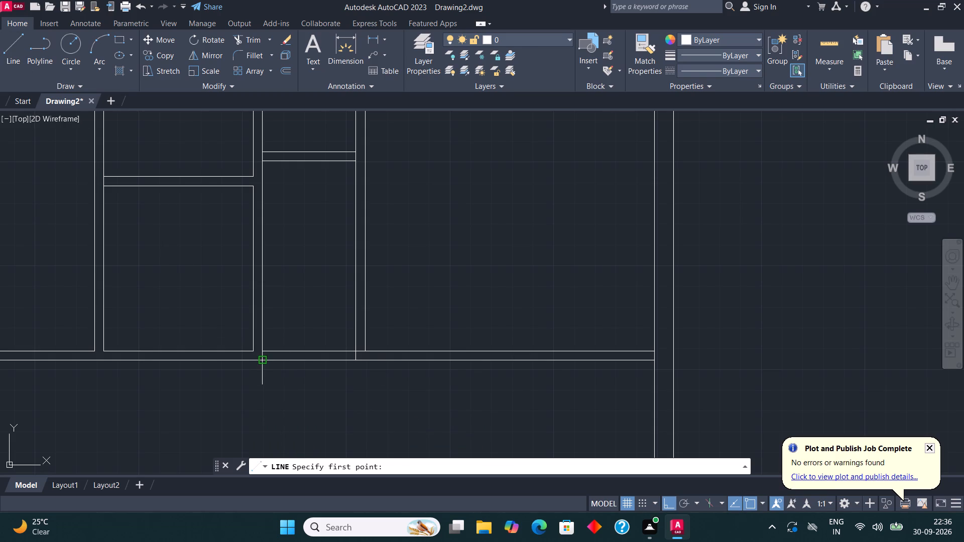
middle_click_drag(251, 356, 262, 377)
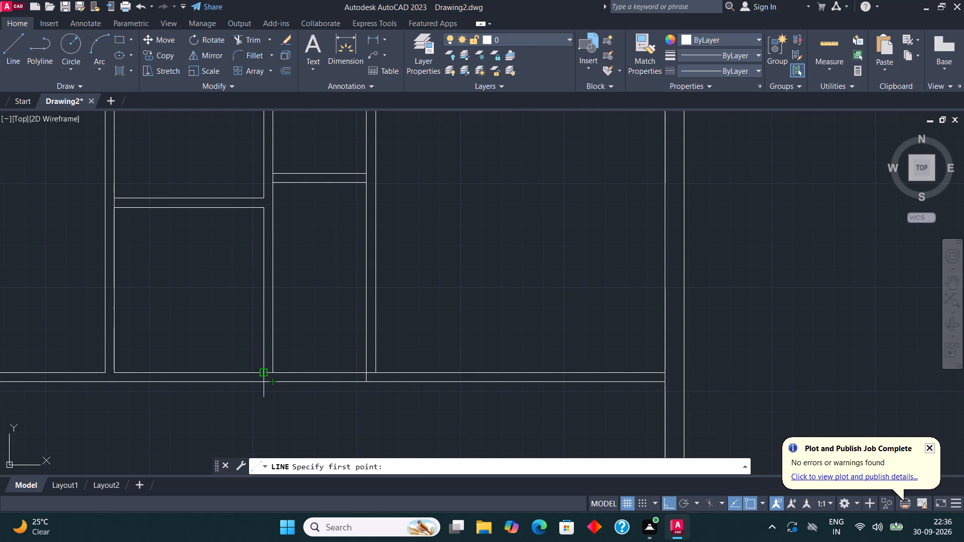
left_click(272, 373)
left_click(271, 406)
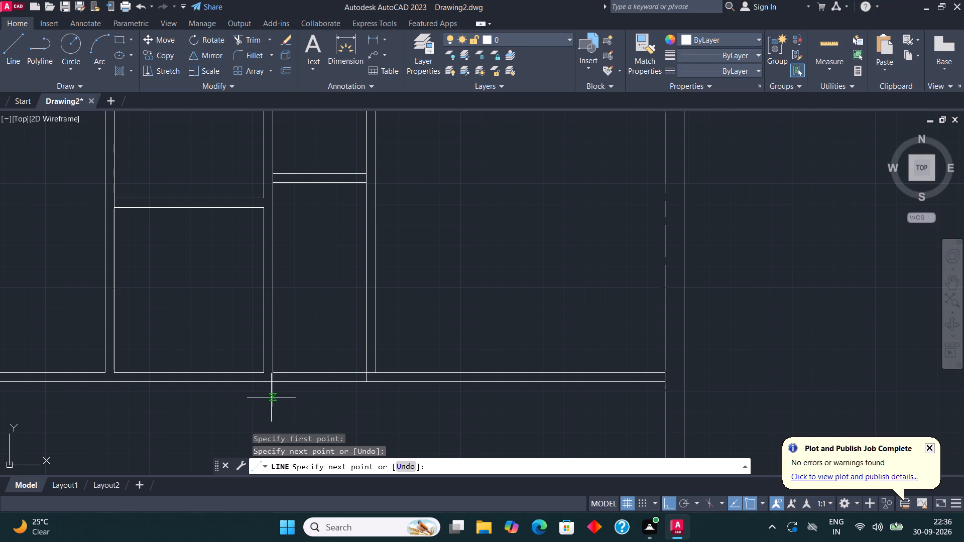
Trim the short line's overhang and the horizontal partition lines between the two vertical partitions to open the passage.
left_click(242, 41)
left_click(265, 403)
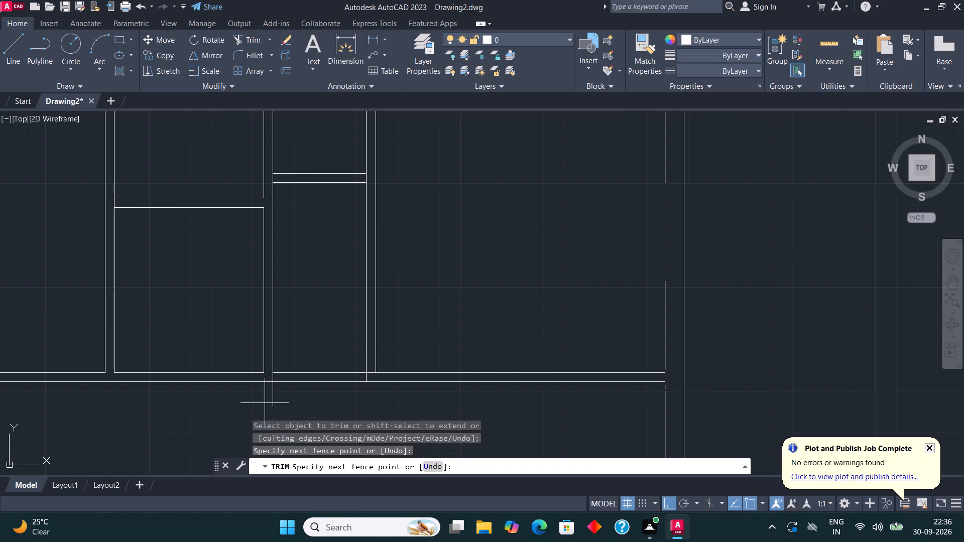
left_click(324, 346)
scroll(322, 346, "down", 3)
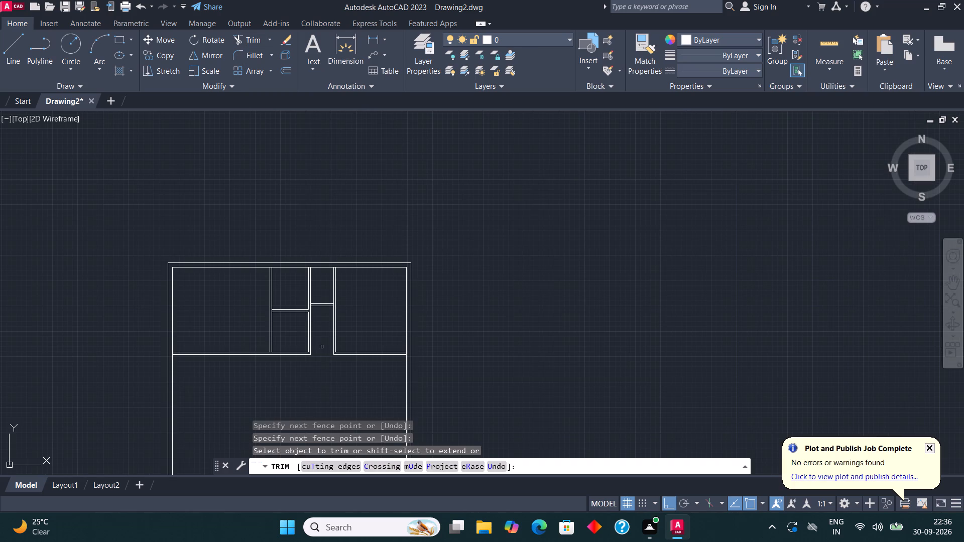
key("Escape")
Draw a line 15' down from the horizontal partition, in line with the 12'-wide room's left face, and across to the right outer wall.
middle_click_drag(324, 342, 325, 230)
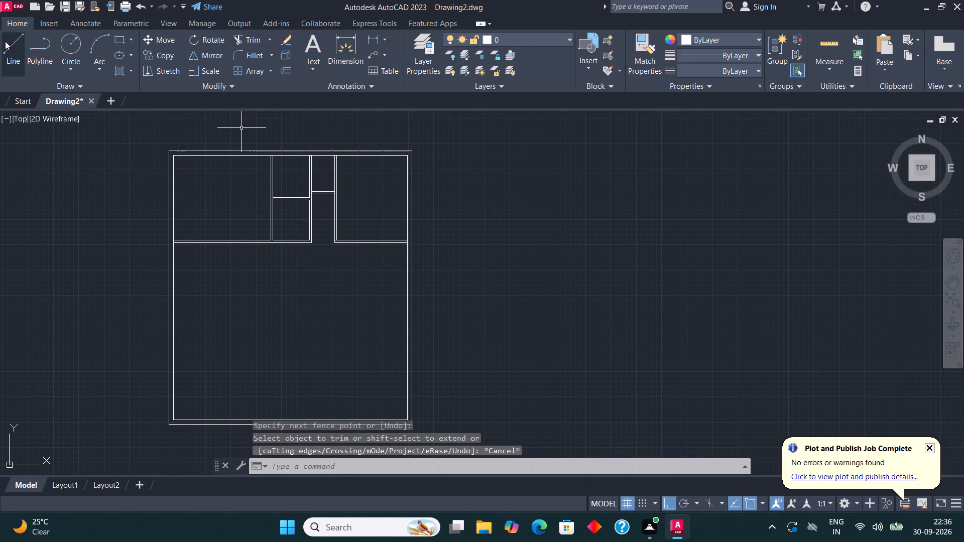
left_click(14, 48)
scroll(337, 248, "up", 2)
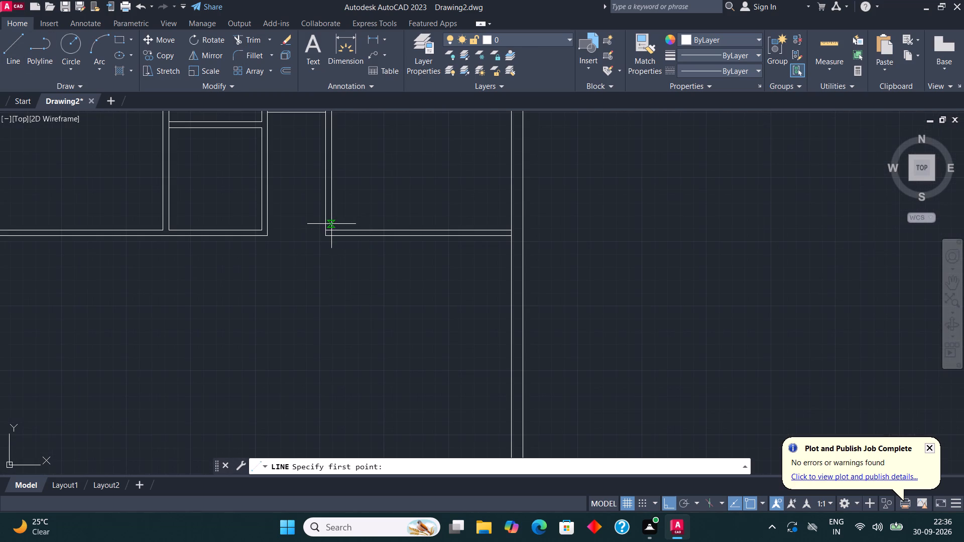
left_click(330, 238)
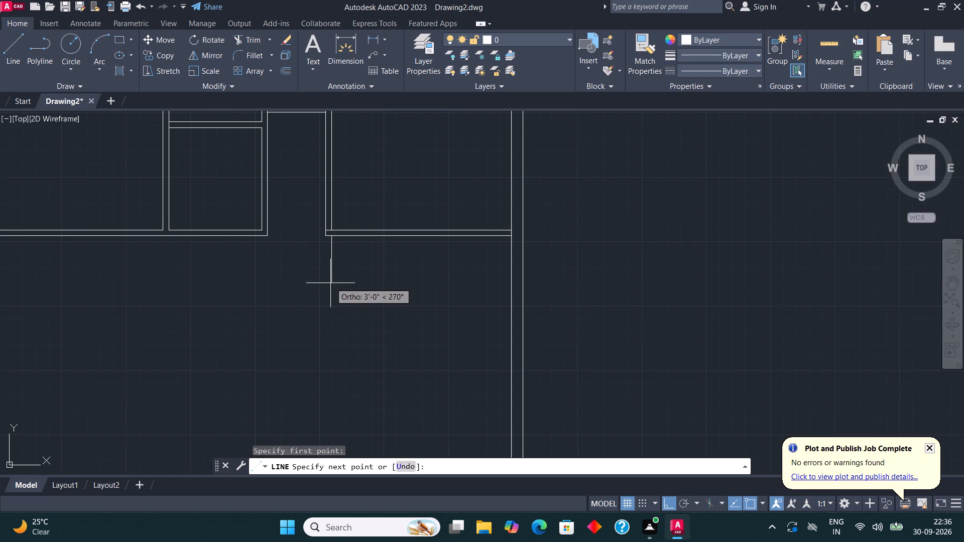
type("15'")
key("Return")
scroll(323, 364, "down", 2)
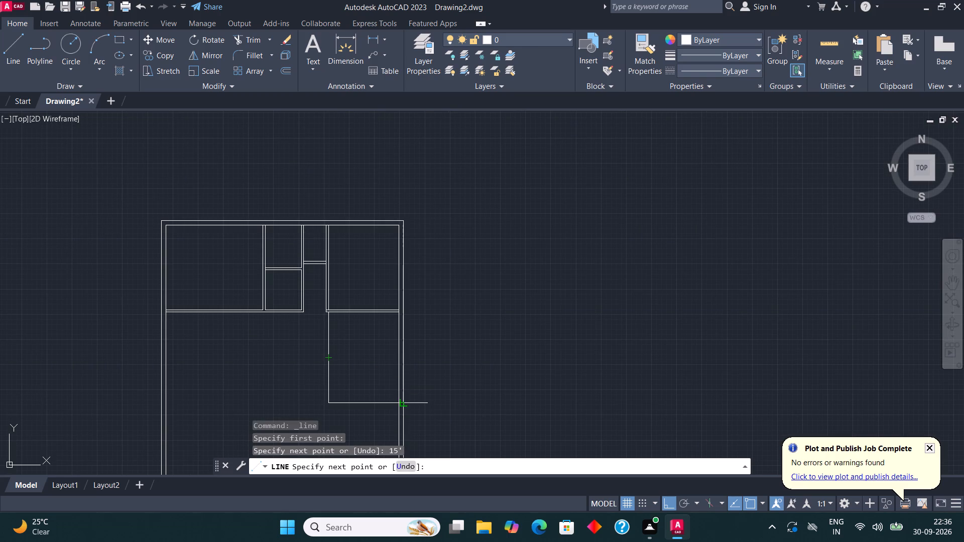
scroll(381, 407, "up", 3)
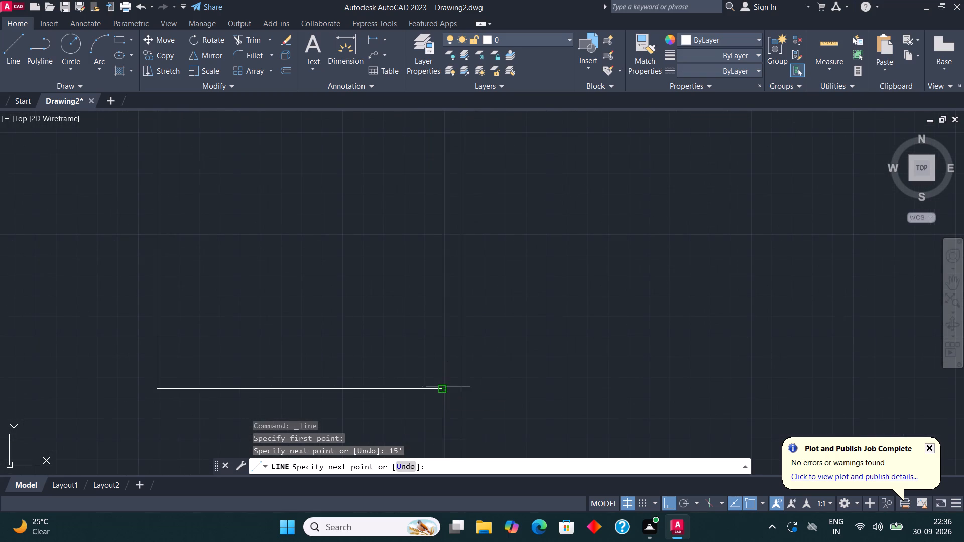
left_click(444, 386)
key("space")
Offset the new room's bottom line 4.5" downward and its left line 4.5" to the left to form the partitions.
middle_click_drag(355, 345, 351, 344)
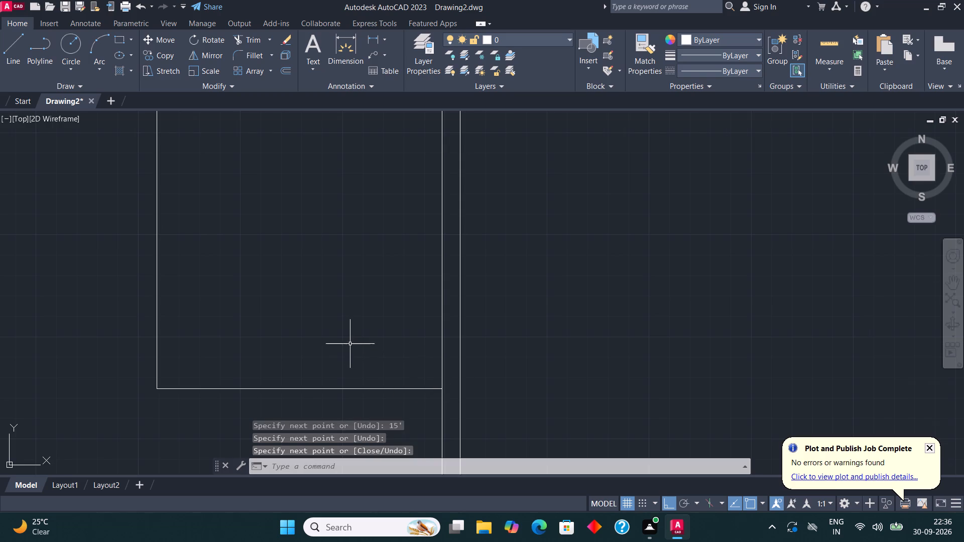
middle_click_drag(351, 344, 399, 383)
scroll(466, 326, "down", 2)
middle_click_drag(457, 336, 449, 333)
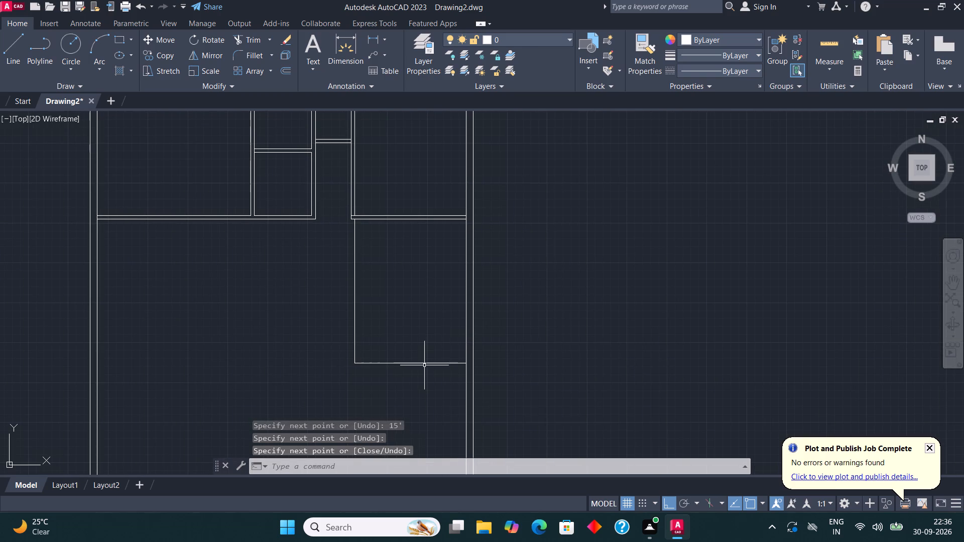
left_click(423, 364)
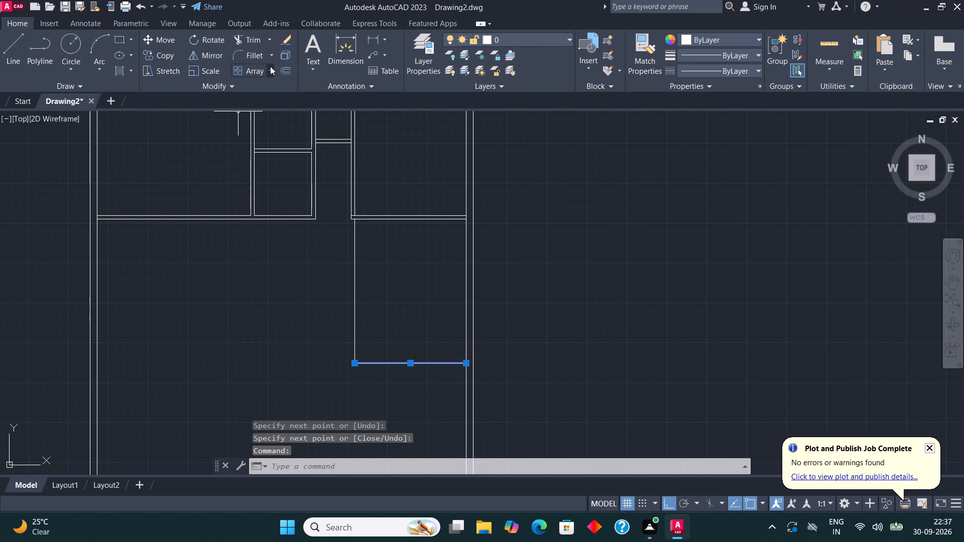
left_click(282, 70)
middle_click_drag(408, 328, 402, 287)
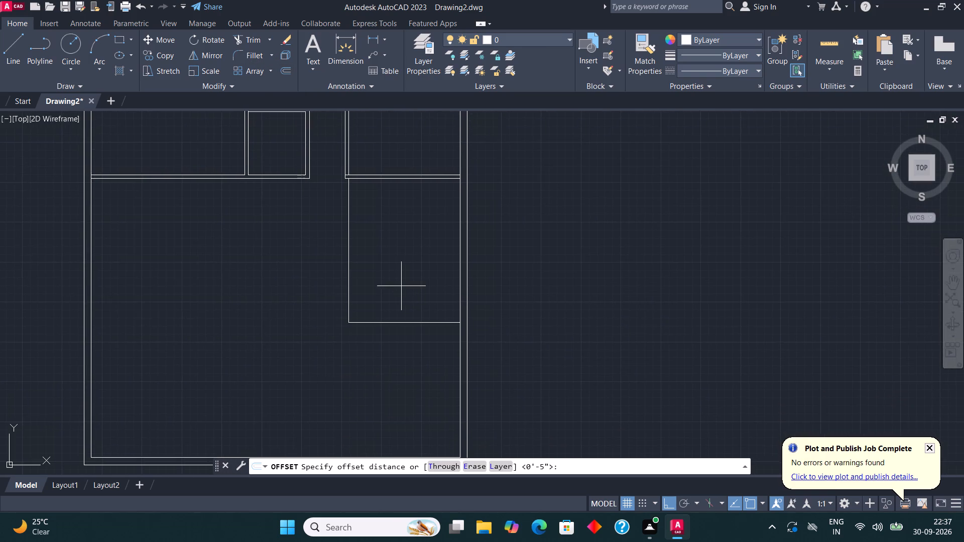
scroll(400, 322, "up", 1)
left_click(392, 324)
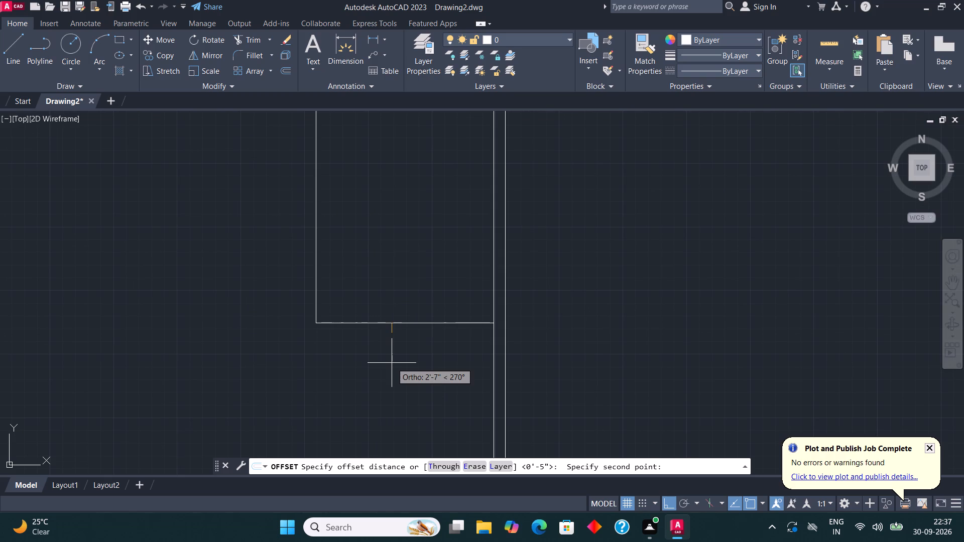
type("4.5\"")
key("Return")
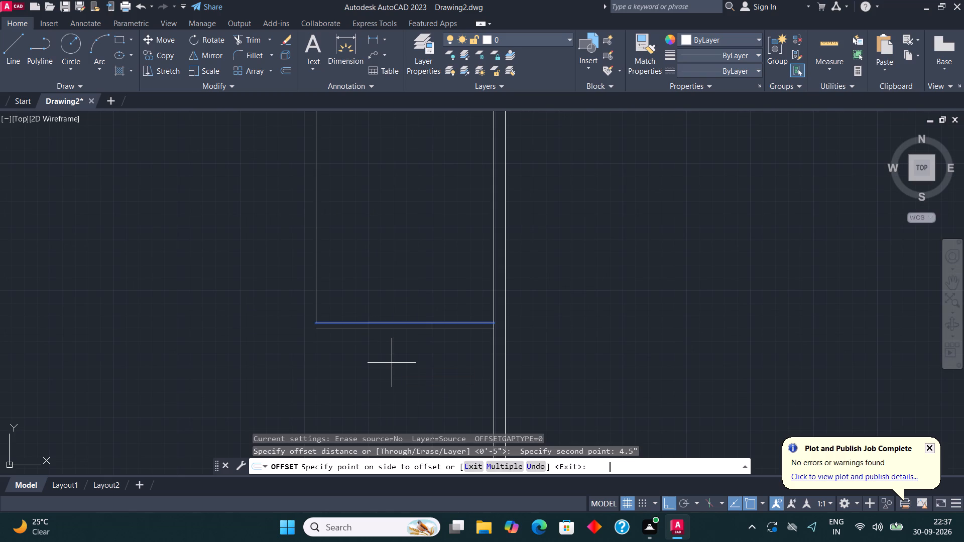
left_click(388, 363)
left_click(316, 278)
left_click(273, 277)
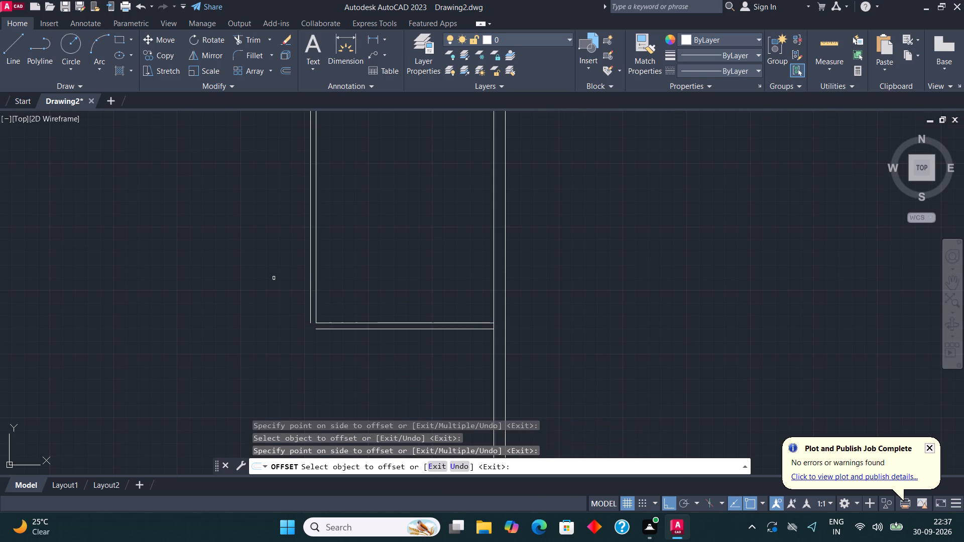
Fillet the two offset lines into a closed outer corner at the new room's lower left.
middle_click_drag(284, 303, 321, 363)
left_click(251, 65)
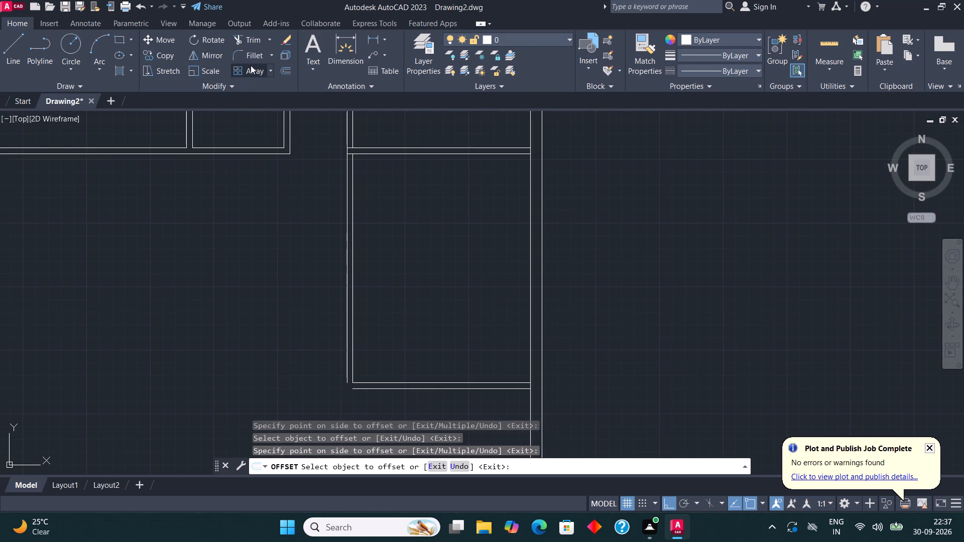
left_click(250, 54)
scroll(345, 383, "up", 2)
left_click(345, 375)
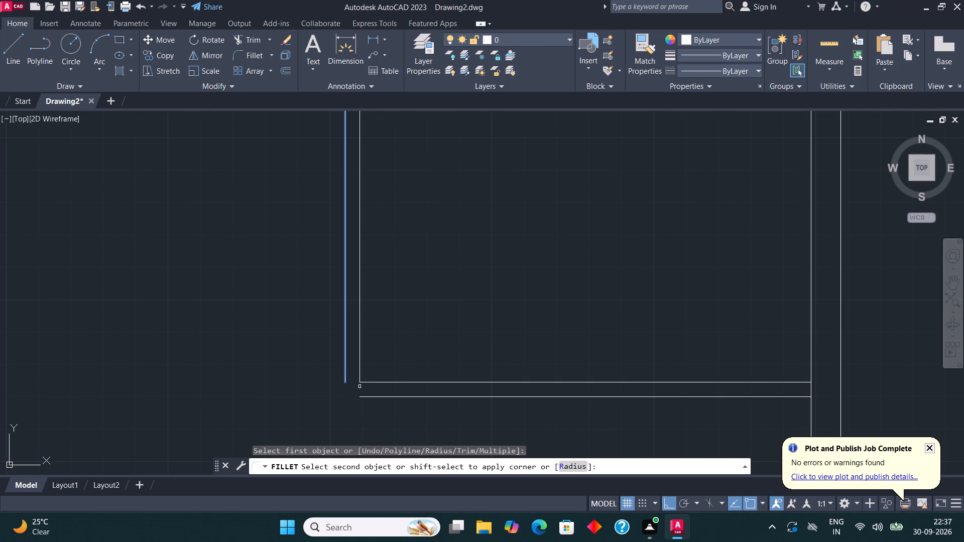
left_click(376, 398)
key("Escape")
Draw a line 18' left from the 15' room's outer left face, level with its inner bottom line.
middle_click_drag(299, 312, 325, 326)
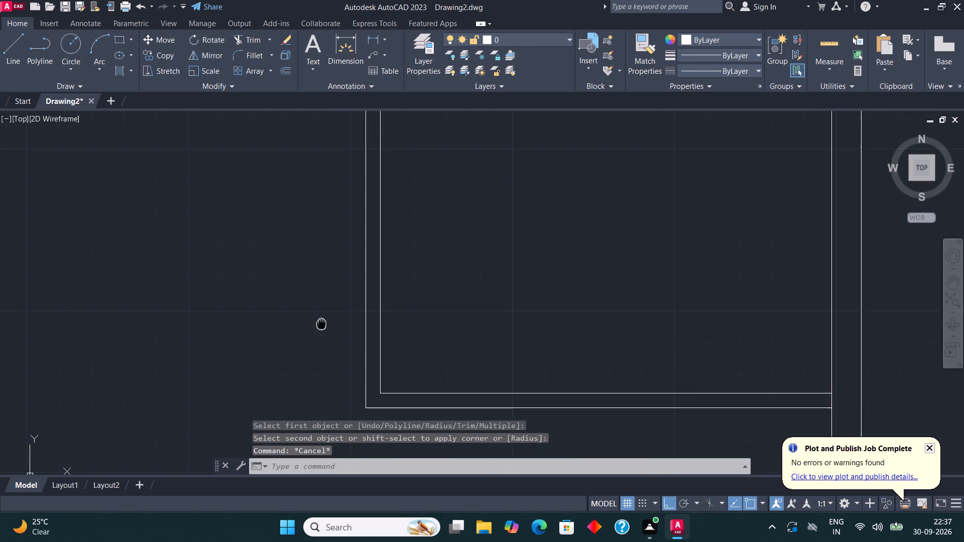
middle_click_drag(325, 326, 327, 327)
scroll(297, 319, "down", 3)
middle_click_drag(349, 339, 377, 340)
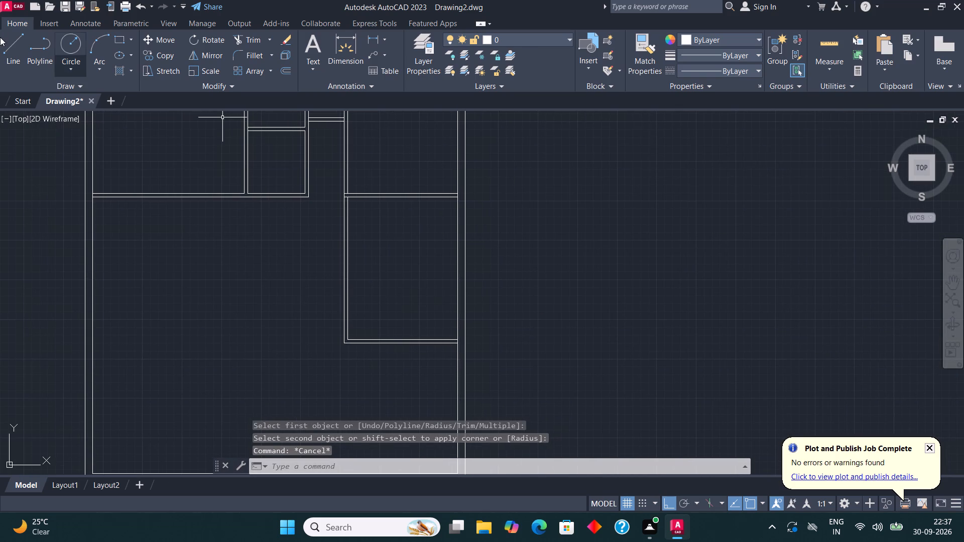
left_click(7, 39)
scroll(395, 374, "up", 1)
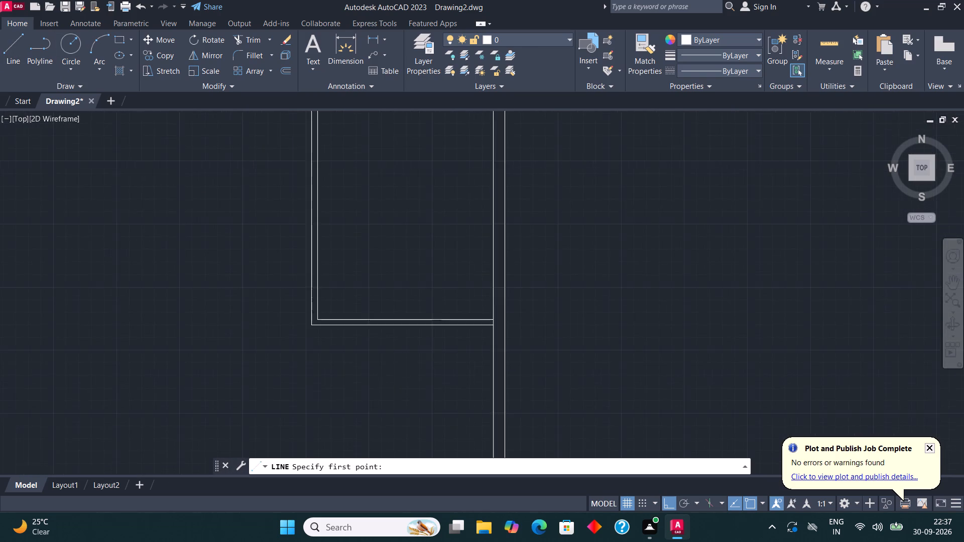
scroll(395, 374, "up", 1)
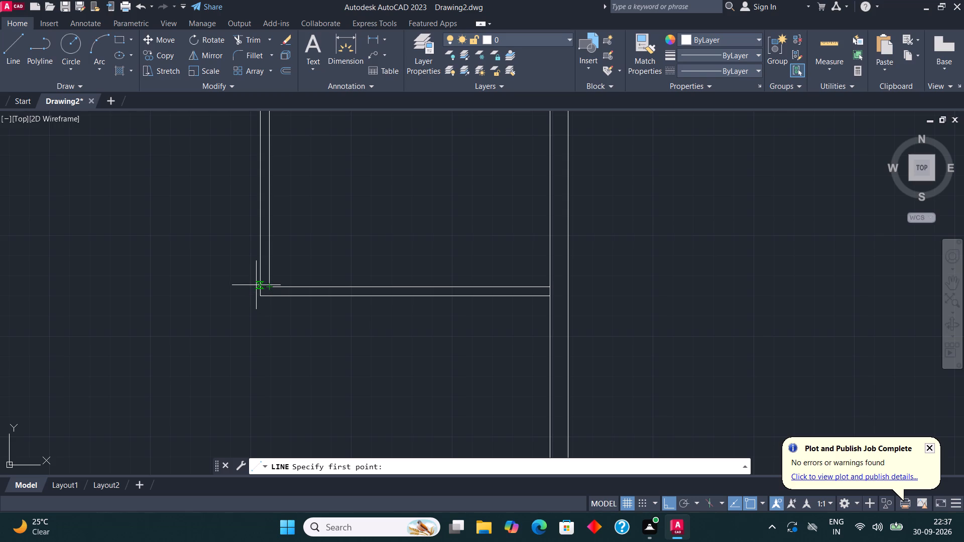
middle_click_drag(265, 292, 432, 333)
scroll(442, 356, "up", 3)
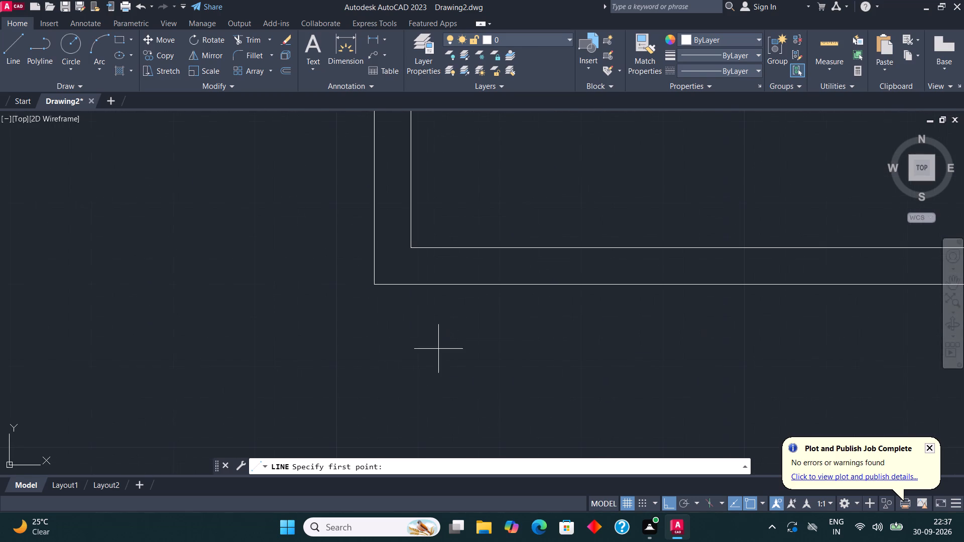
left_click(375, 250)
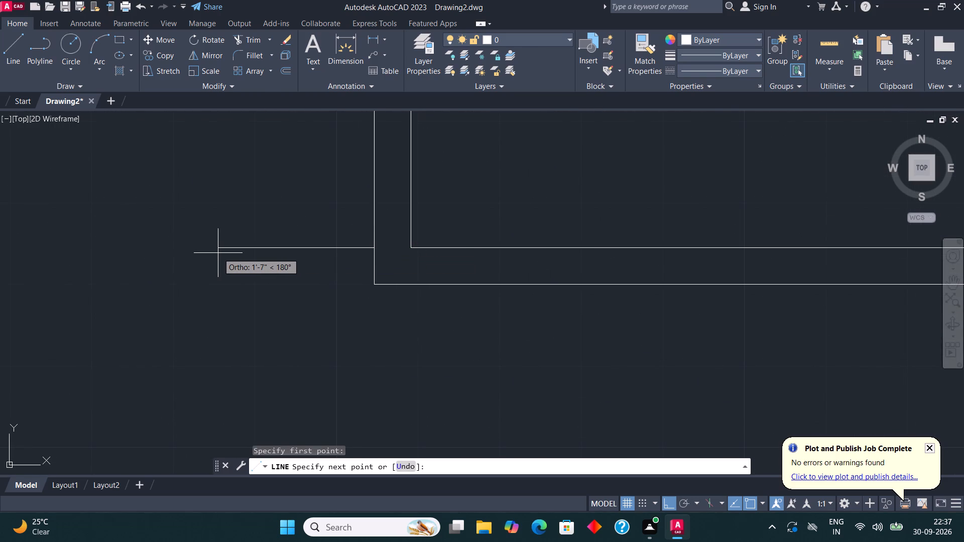
type("18'")
key("Return")
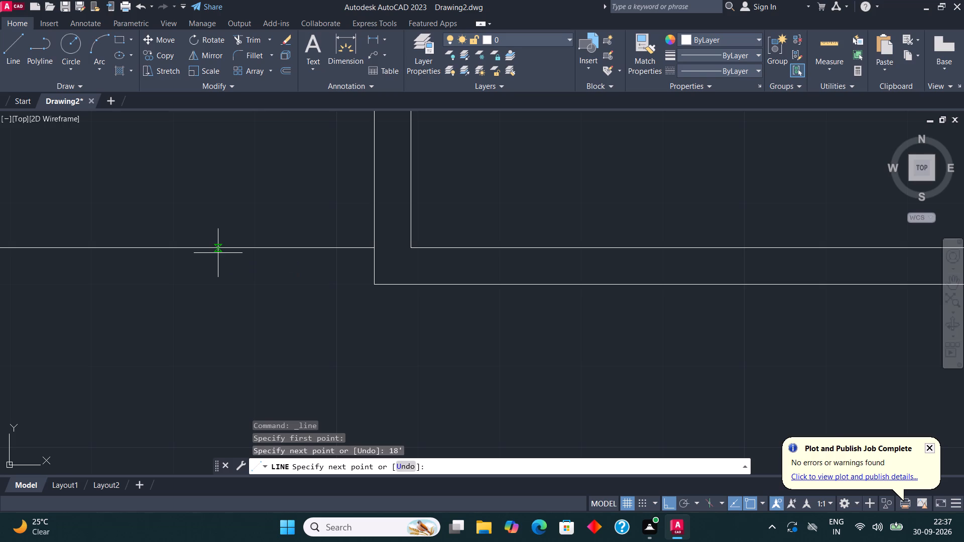
scroll(236, 278, "down", 4)
scroll(442, 281, "down", 3)
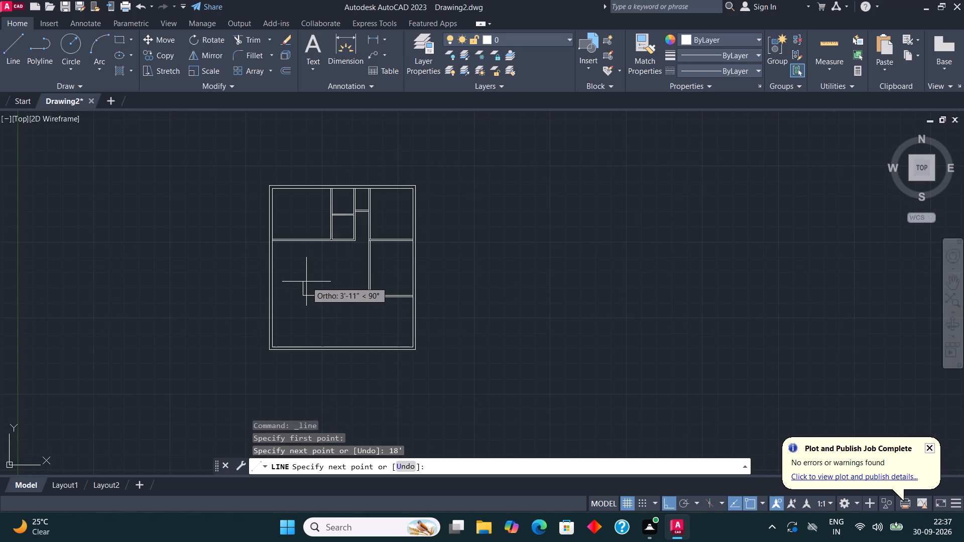
key("Escape")
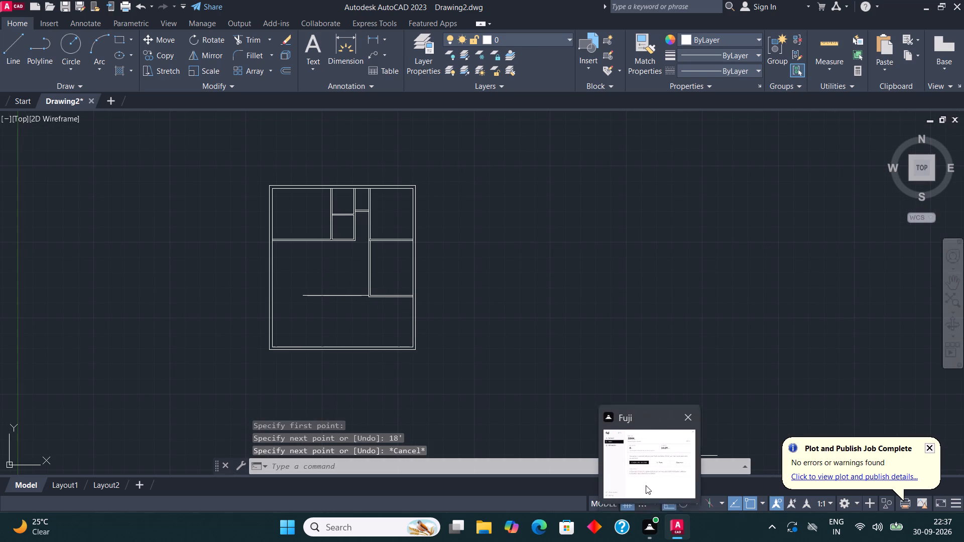
key("Escape")
Draw a 6' by 4' room outline from the left outer wall below the 16' by 14' room: 6' right, 4' down, 6' back.
middle_click_drag(326, 354, 350, 360)
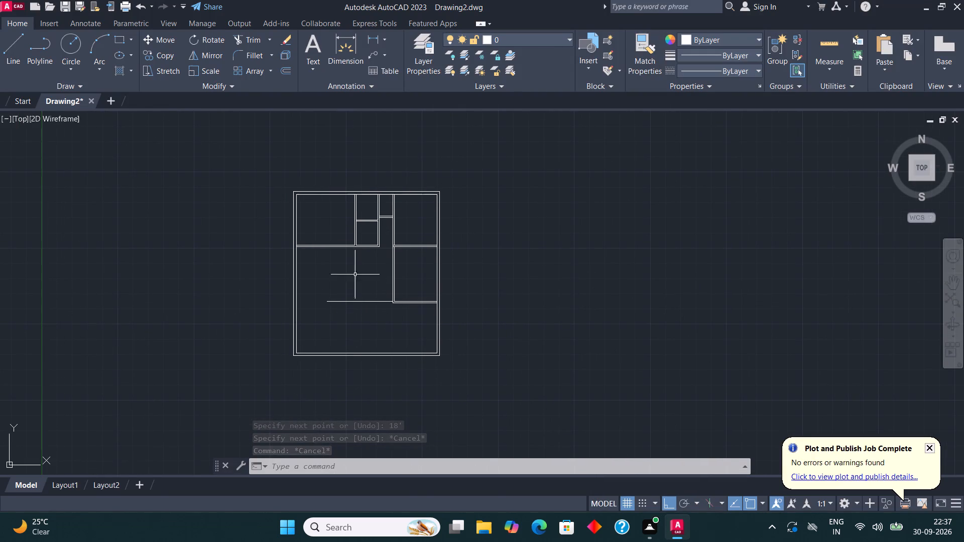
scroll(333, 214, "up", 1)
left_click(13, 39)
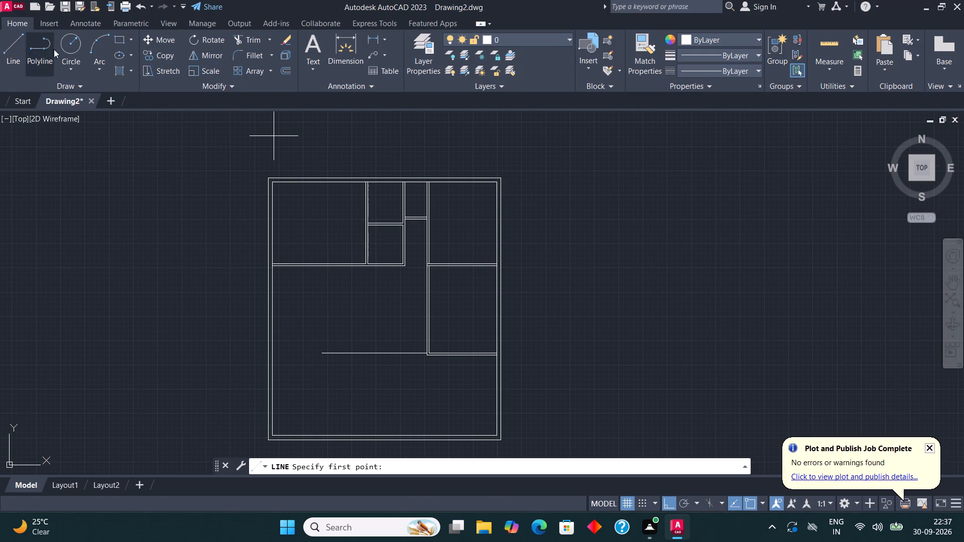
scroll(268, 264, "up", 4)
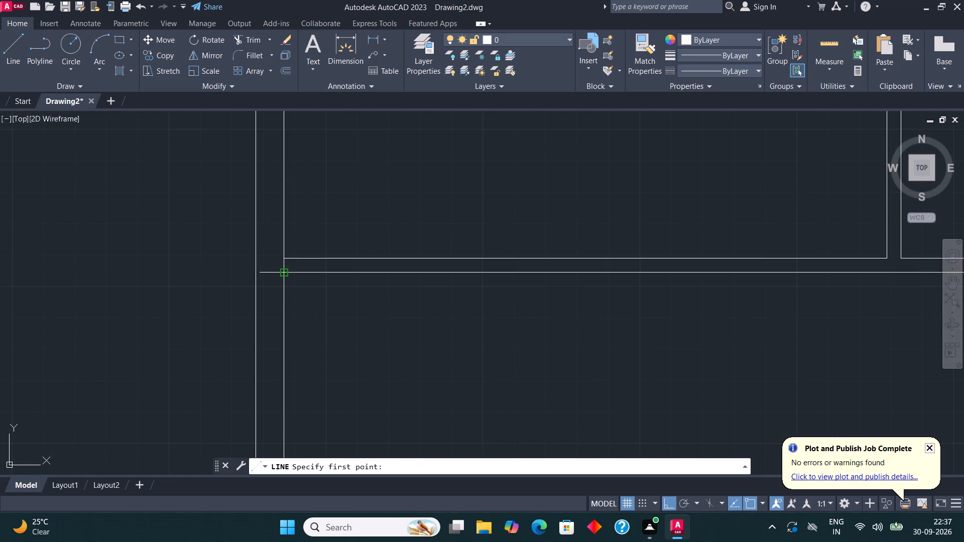
left_click(287, 272)
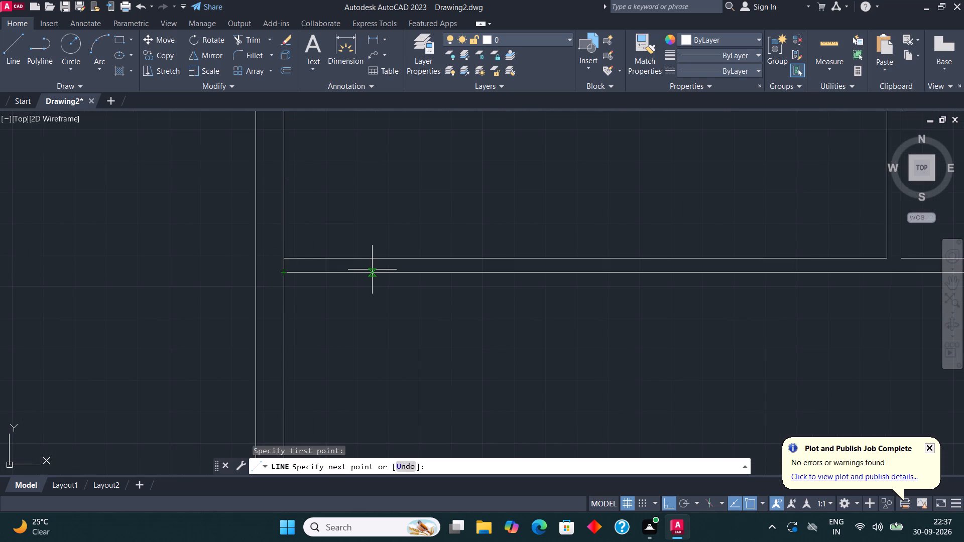
type("6'")
key("Return")
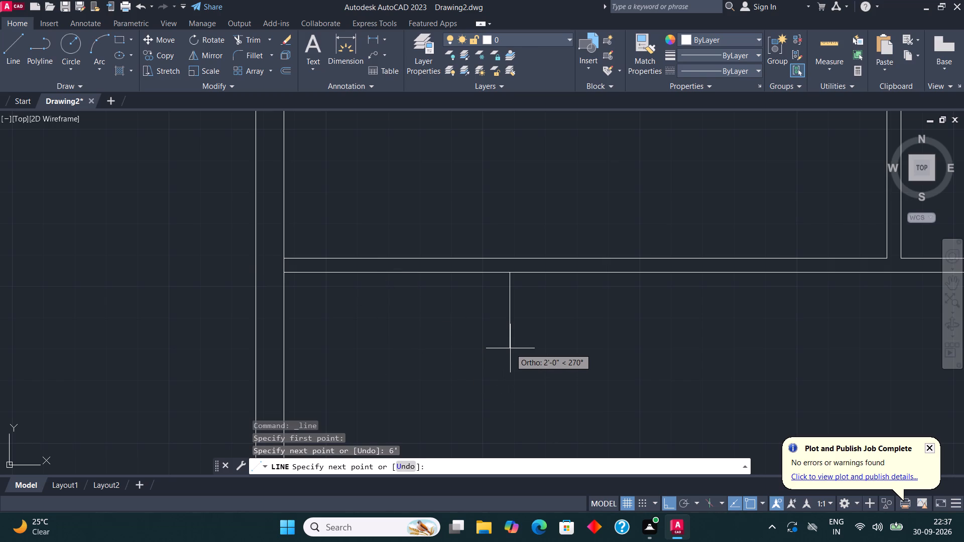
type("4'")
key("Return")
scroll(509, 338, "down", 3)
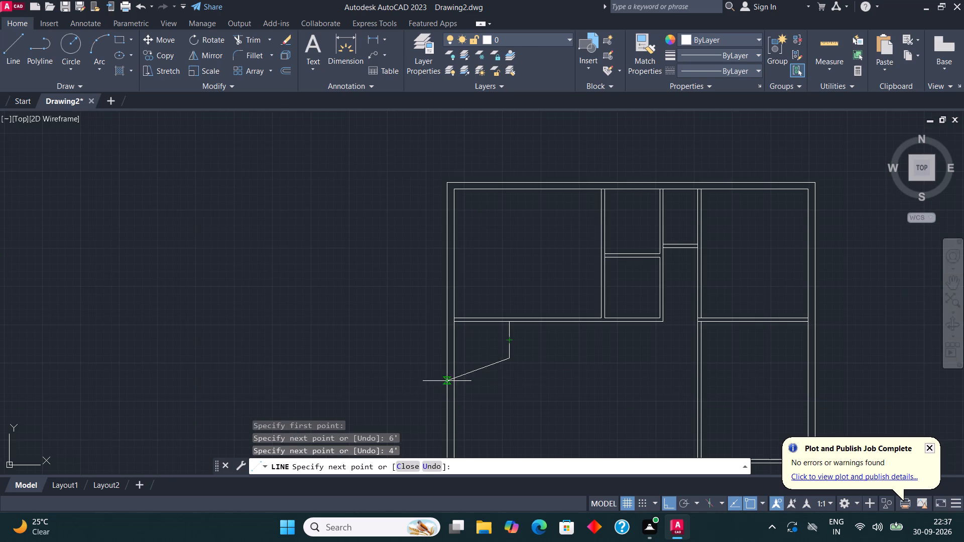
scroll(474, 355, "up", 3)
key("9")
key("BackSpace")
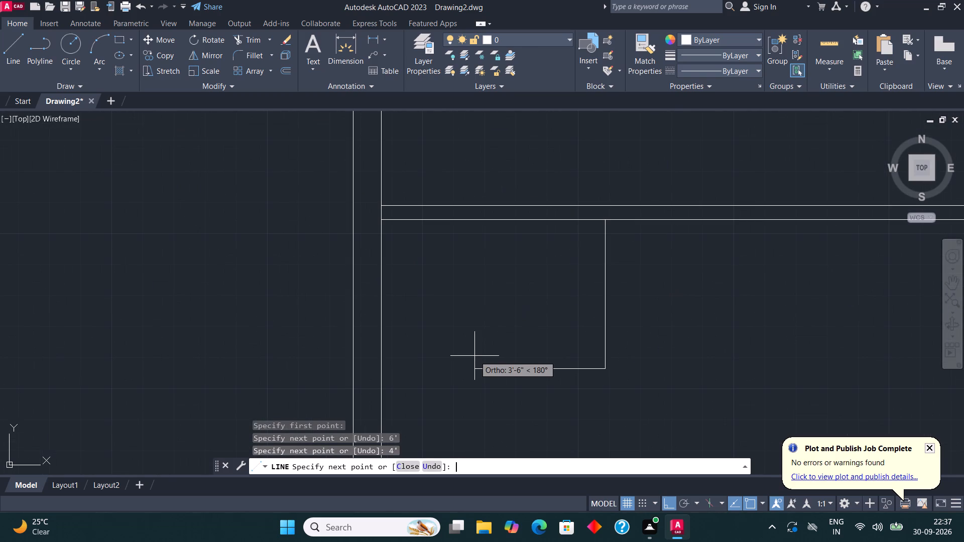
type("6'")
key("Return")
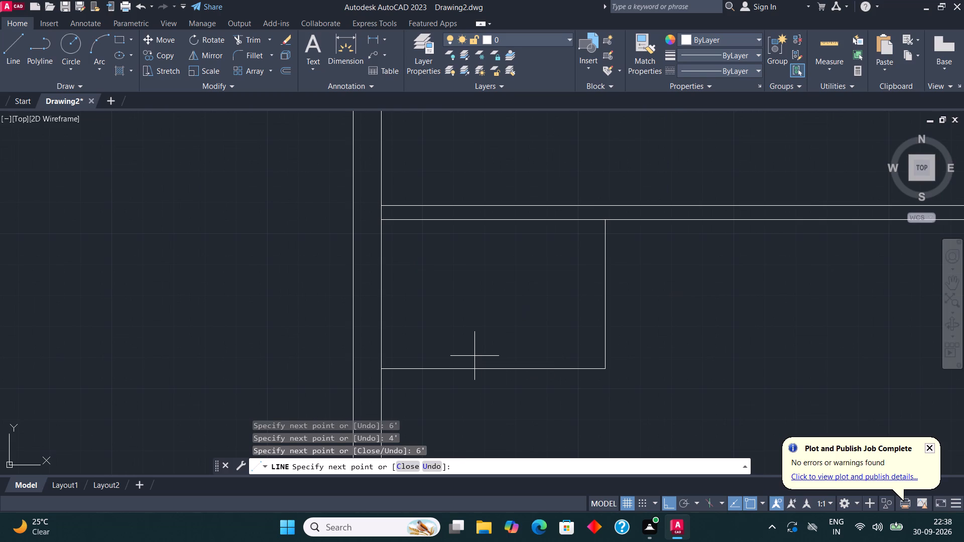
key("Escape")
Offset the 6' by 4' room's right line 4.5" to the right and its bottom line 4.5" downward.
middle_click_drag(350, 194, 316, 141)
left_click_drag(654, 373, 623, 348)
left_click(547, 298)
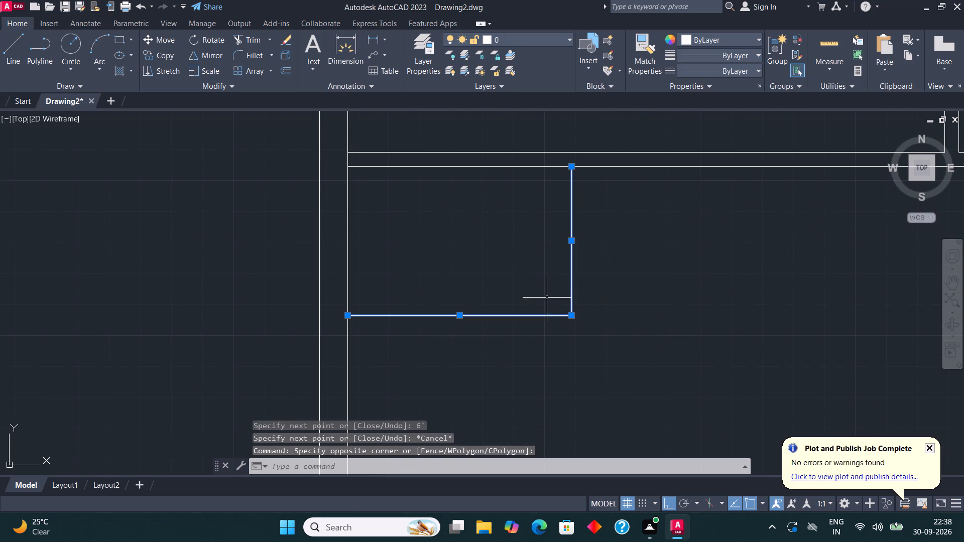
left_click(290, 66)
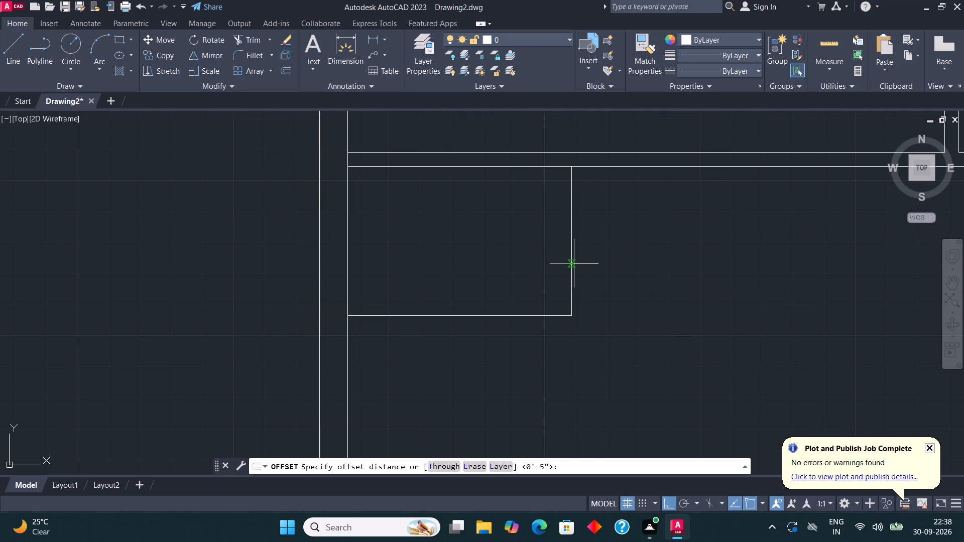
left_click(570, 260)
type("4.5\"")
key("Return")
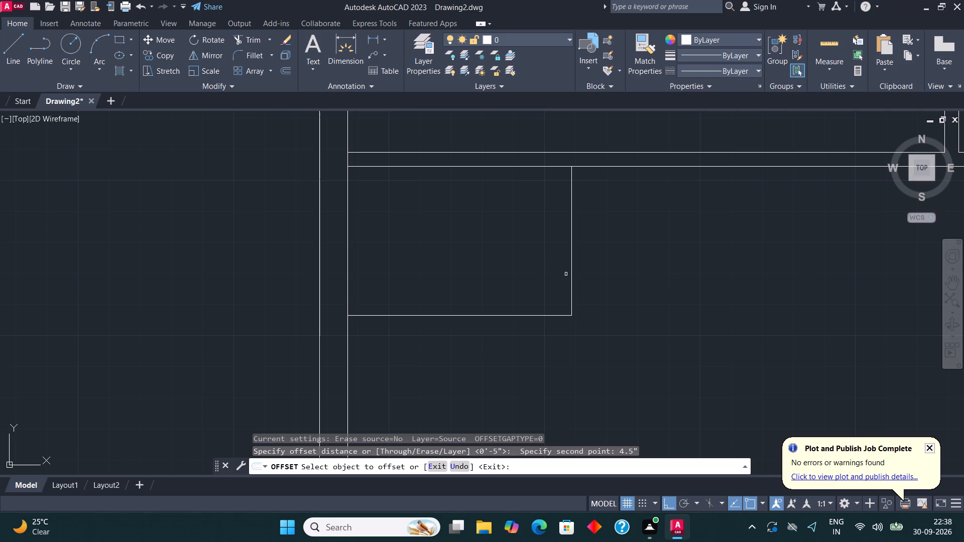
left_click(572, 283)
left_click(626, 283)
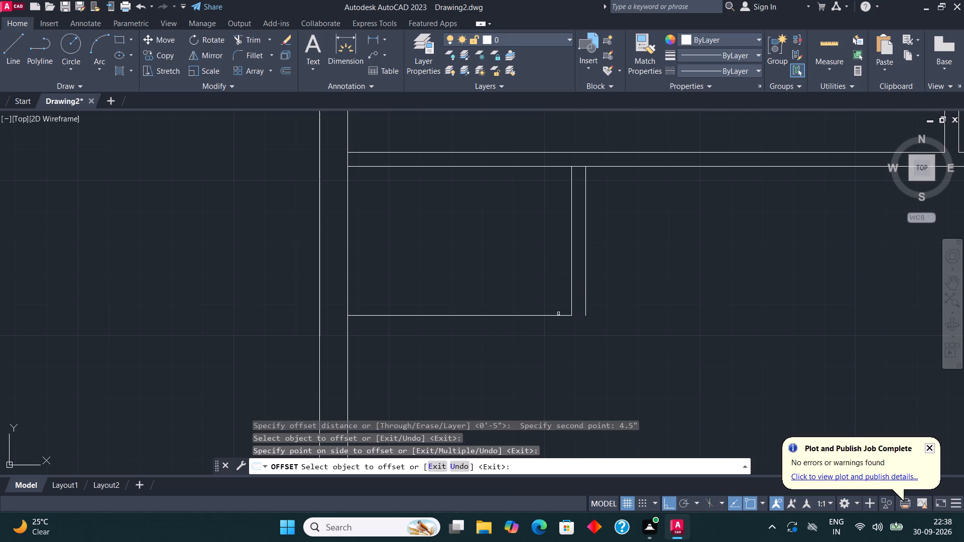
left_click(521, 317)
left_click(513, 366)
Fillet the two offset lines into a closed outer corner at the 6' by 4' room's lower right.
left_click(260, 57)
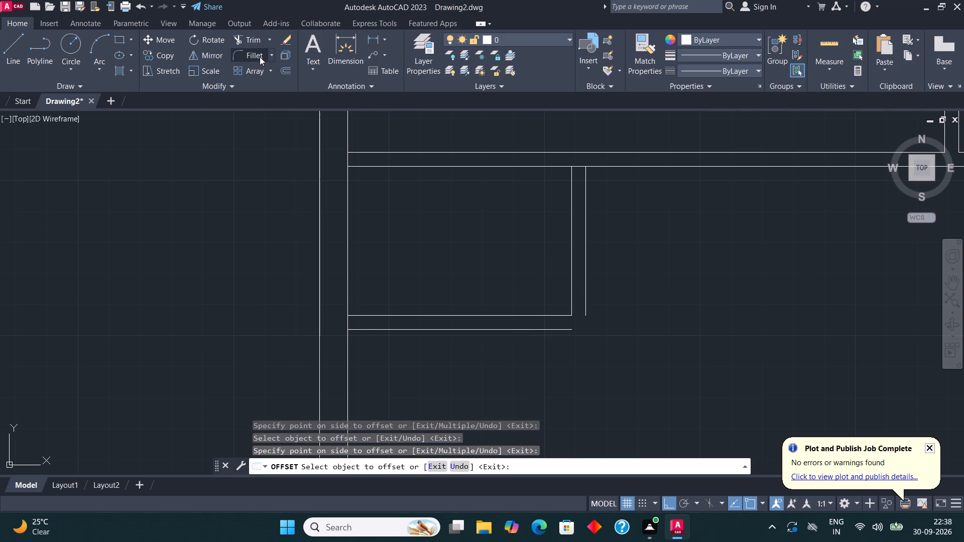
left_click(535, 331)
left_click(587, 308)
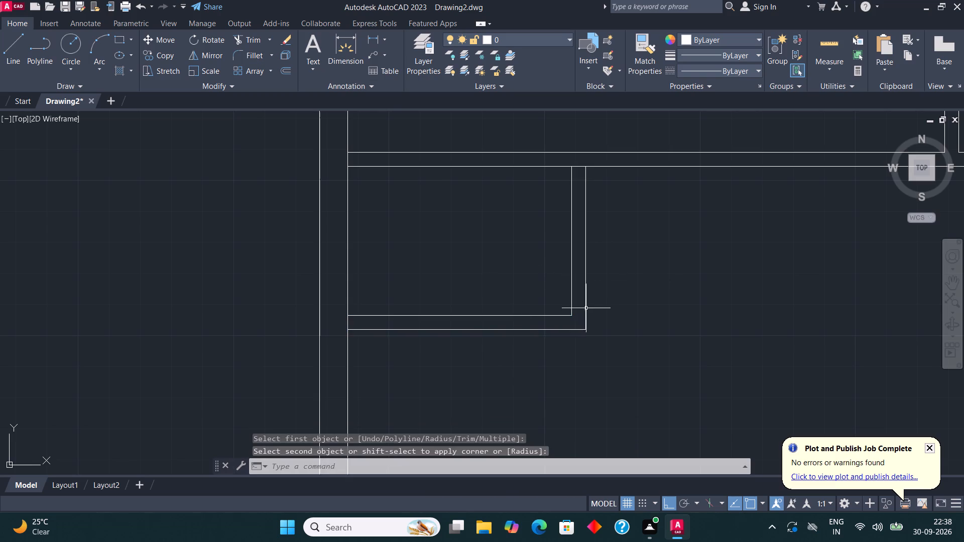
Draw a line from the left end of the 18' line to the left outer wall's inner face.
scroll(342, 250, "down", 3)
middle_click_drag(333, 247, 282, 235)
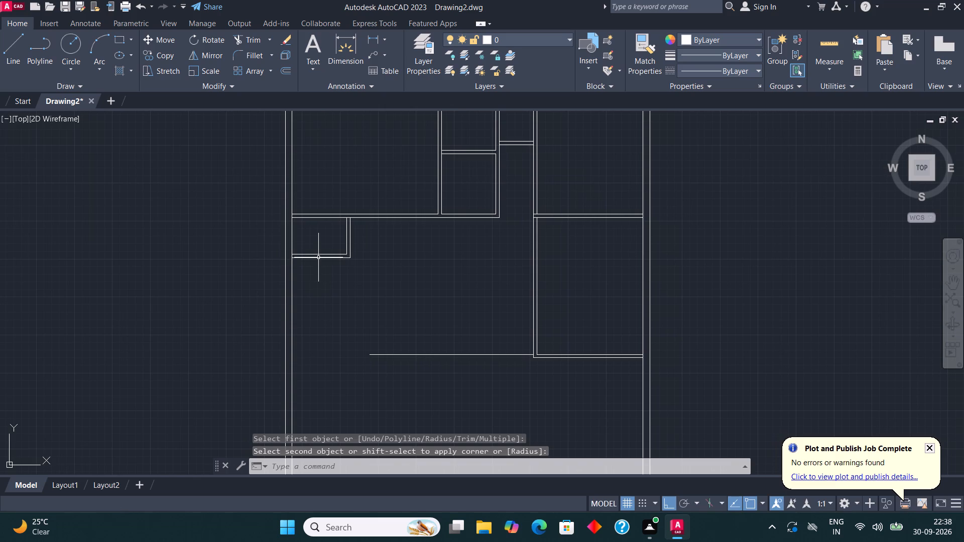
middle_click_drag(386, 347, 389, 325)
middle_click_drag(380, 324, 385, 303)
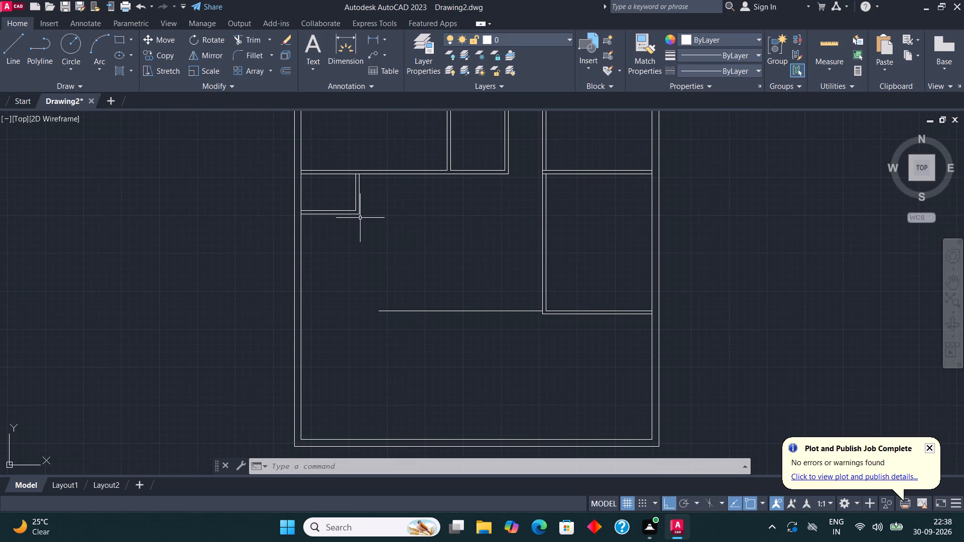
middle_click_drag(374, 305, 382, 274)
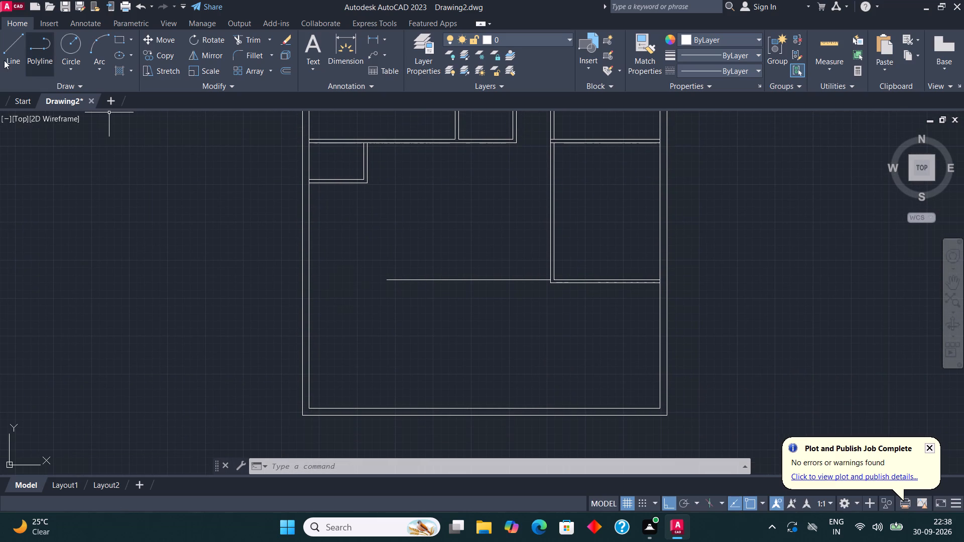
left_click(4, 60)
middle_click_drag(360, 334, 360, 398)
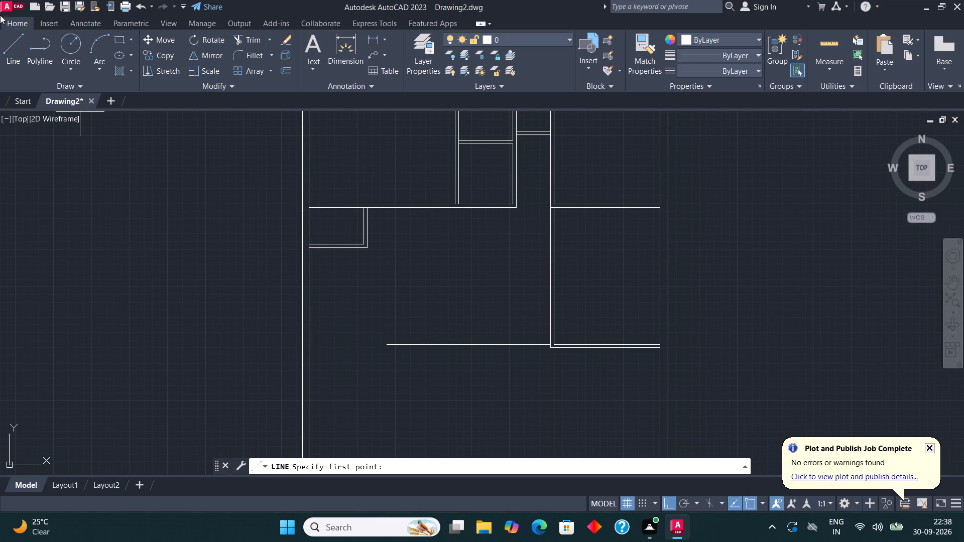
left_click(10, 41)
middle_click_drag(358, 413, 358, 422)
left_click(387, 358)
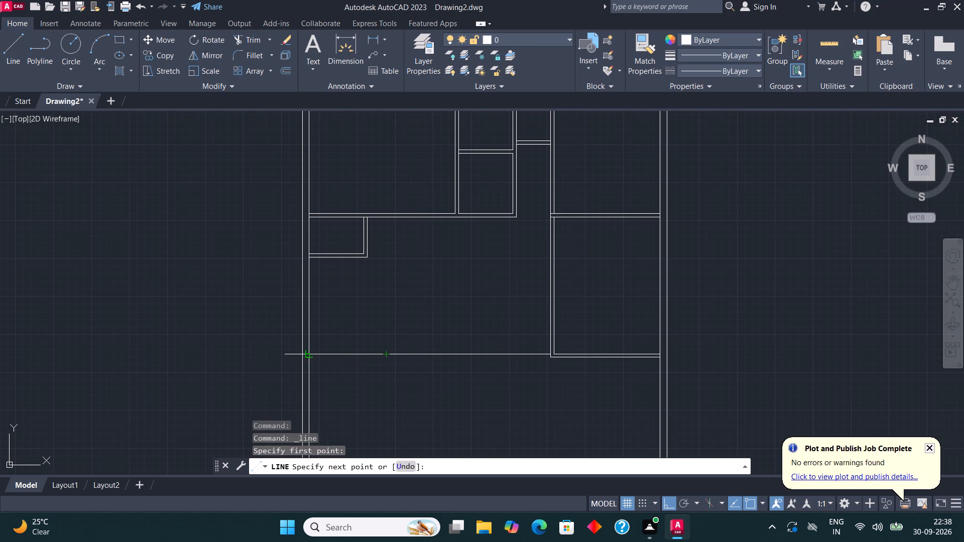
left_click(310, 357)
Draw the partition's lower face line from the 15' room's outer lower-left corner to the left outer wall's inner face.
left_click(12, 44)
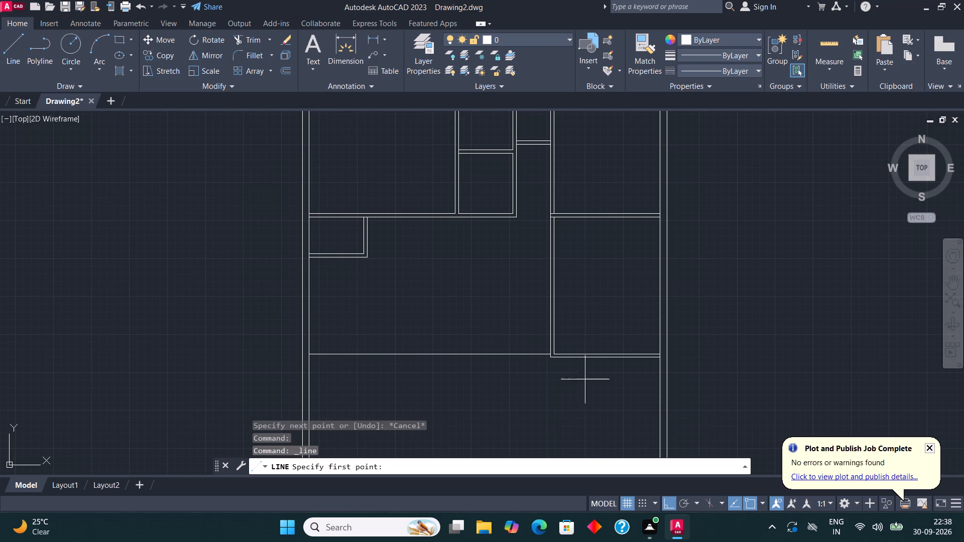
left_click(555, 360)
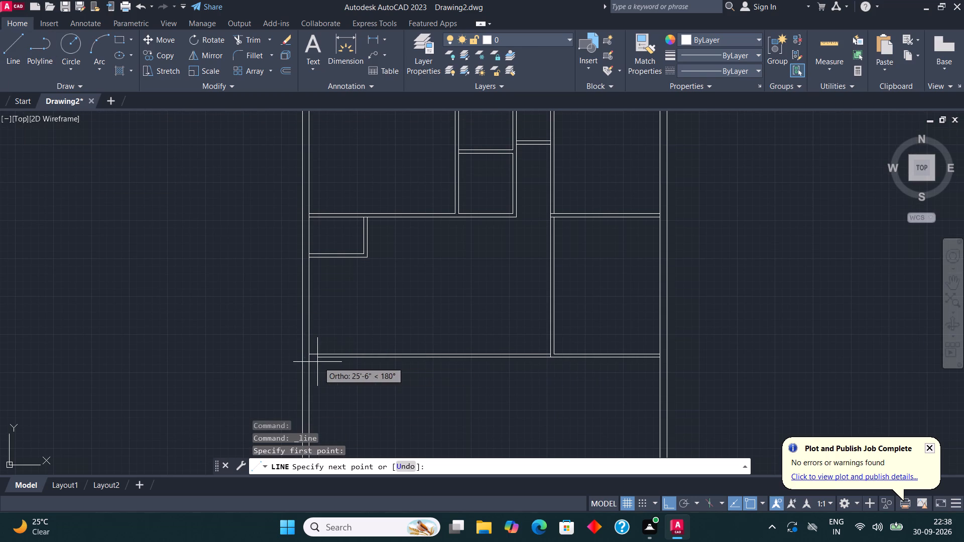
left_click(312, 360)
key("Escape")
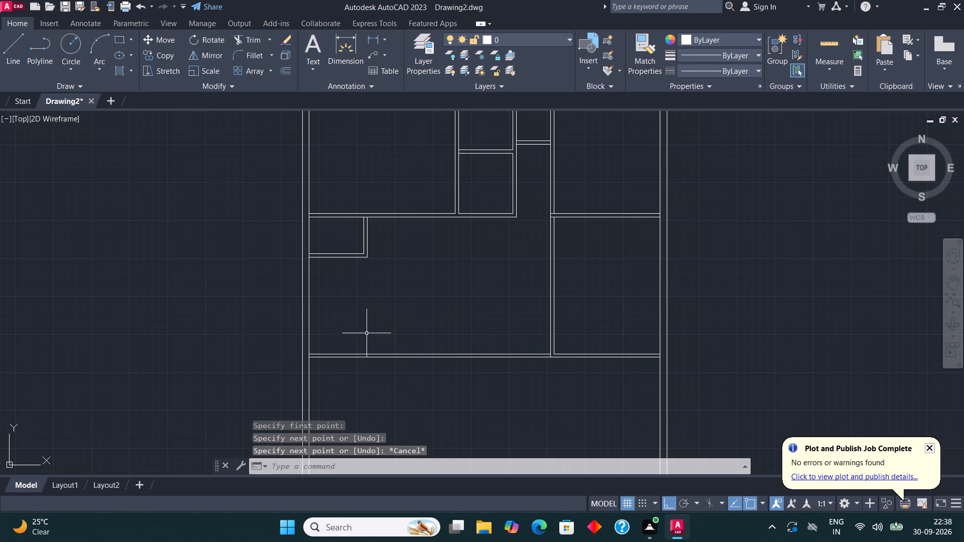
From the left outer wall, draw a line 12' along the lower partition's underside, 11' down, and on to the bottom wall's inner face.
middle_click_drag(367, 333, 308, 329)
middle_click_drag(559, 261, 575, 251)
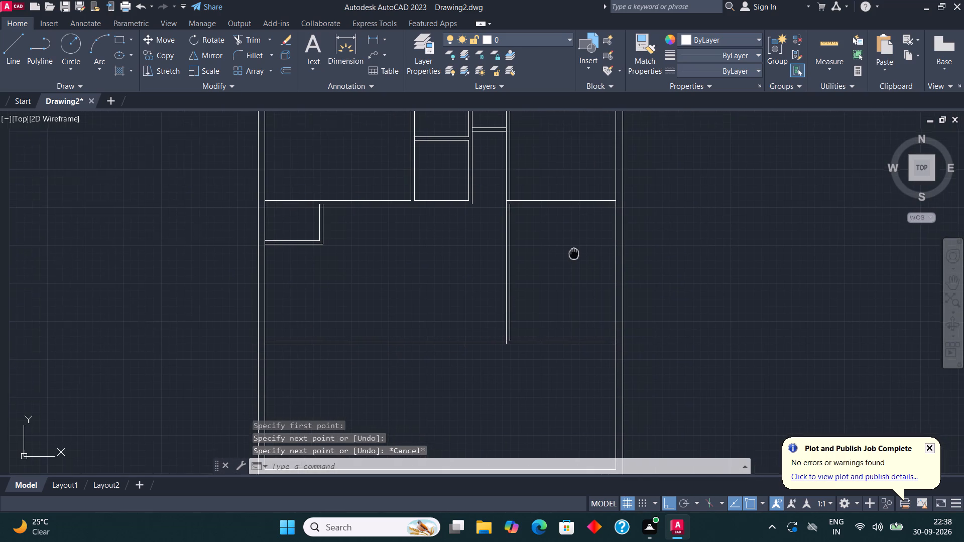
middle_click_drag(575, 251, 577, 249)
scroll(537, 233, "down", 2)
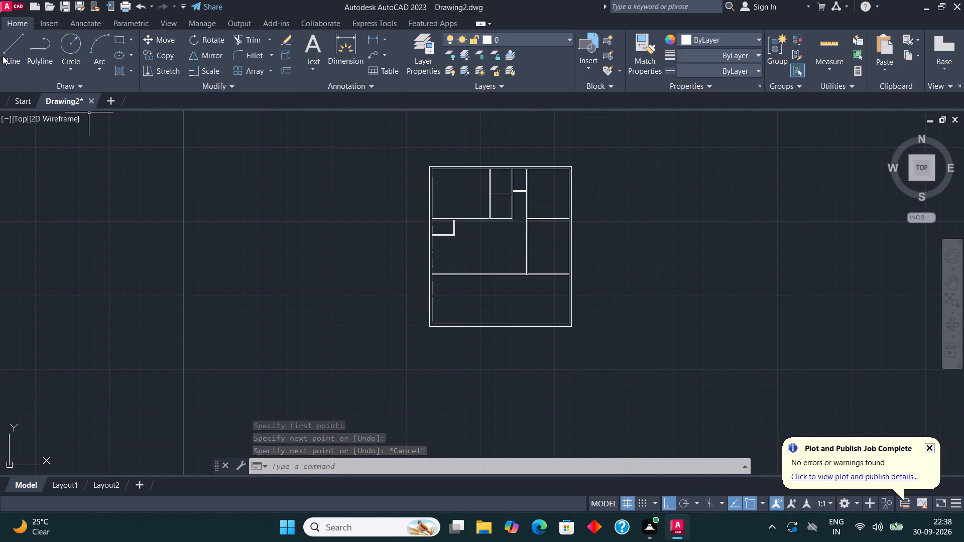
left_click(5, 54)
middle_click_drag(696, 336, 669, 331)
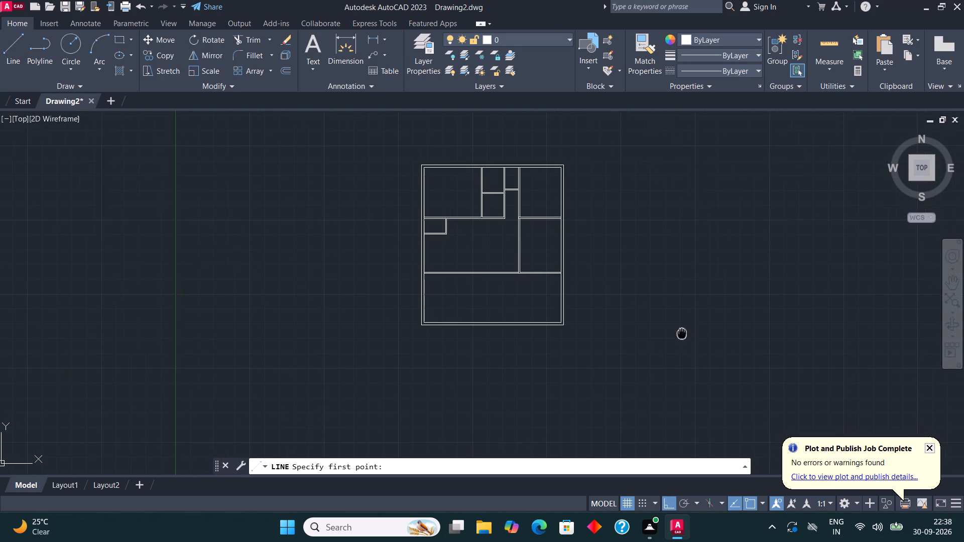
middle_click_drag(669, 331, 634, 331)
scroll(357, 271, "up", 3)
middle_click_drag(457, 287, 346, 279)
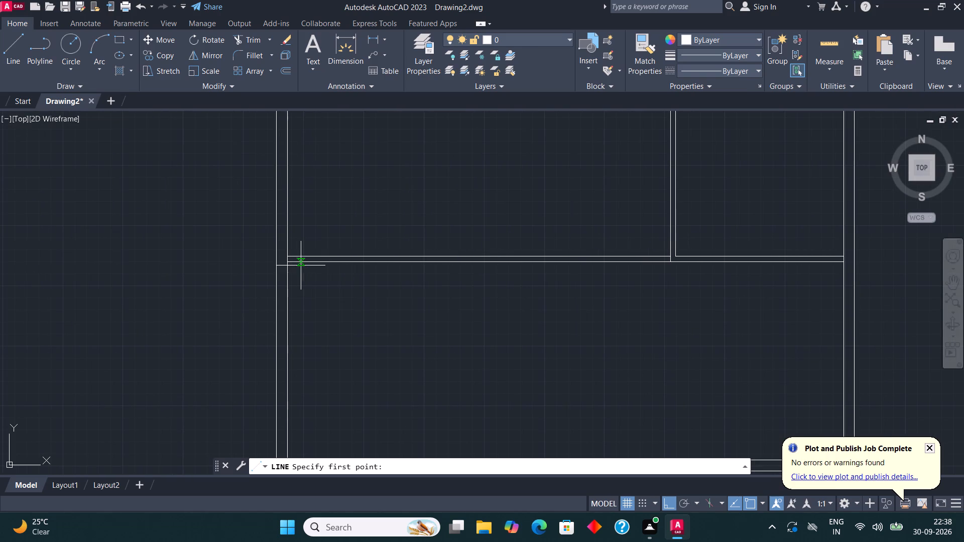
left_click(289, 261)
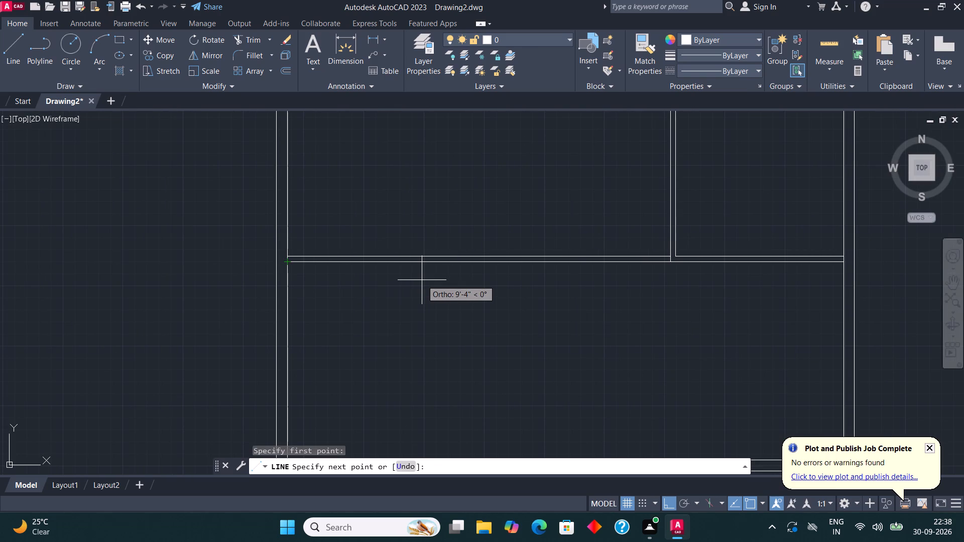
key("1")
key("2")
key("apostrophe")
key("Return")
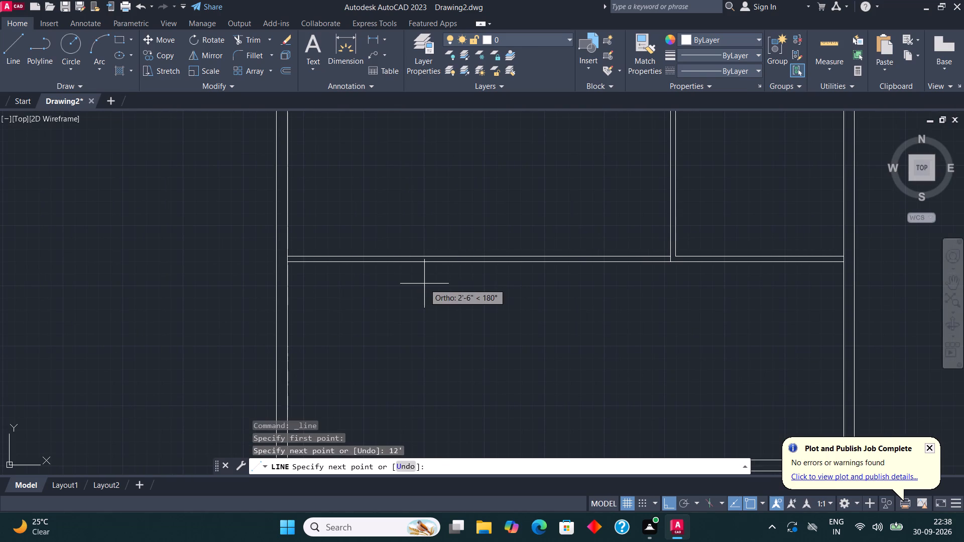
scroll(539, 346, "down", 2)
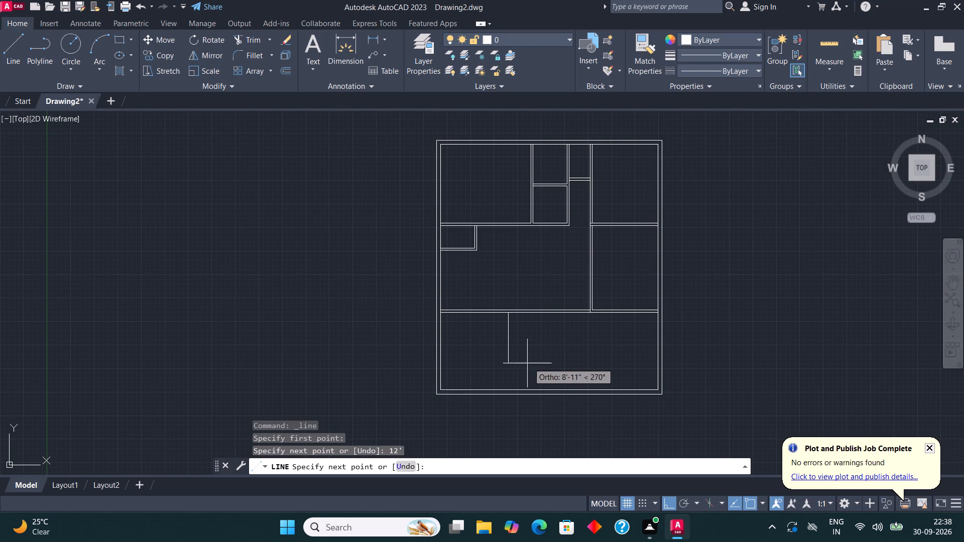
scroll(526, 366, "up", 1)
type("11'")
key("Return")
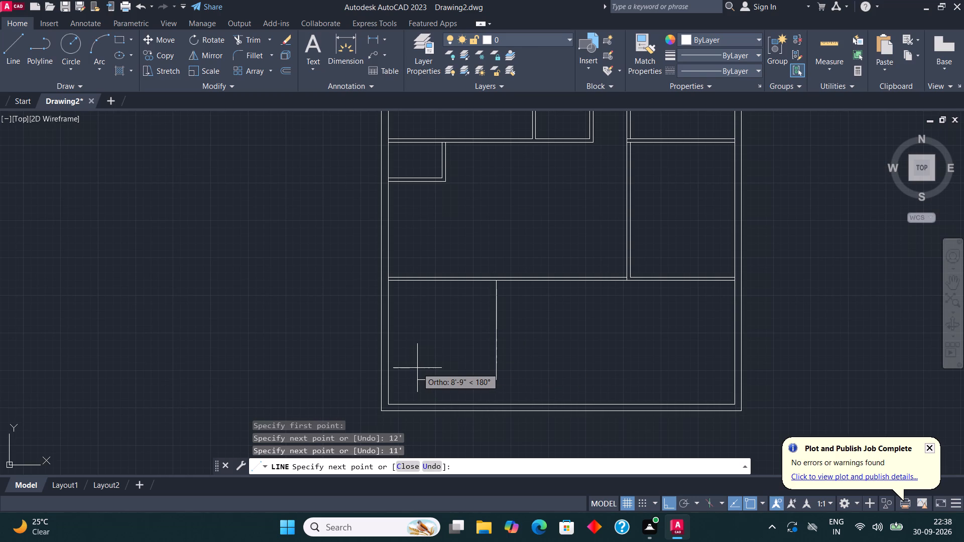
left_click(499, 403)
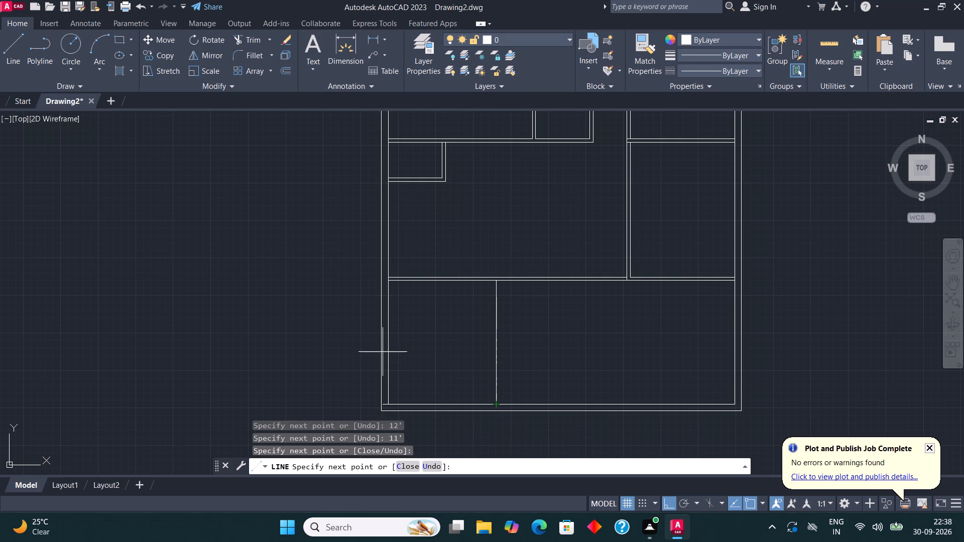
key("Escape")
Stretch the lower end of the 11' vertical line down to the bottom outer wall's inner face.
middle_click_drag(464, 353, 376, 389)
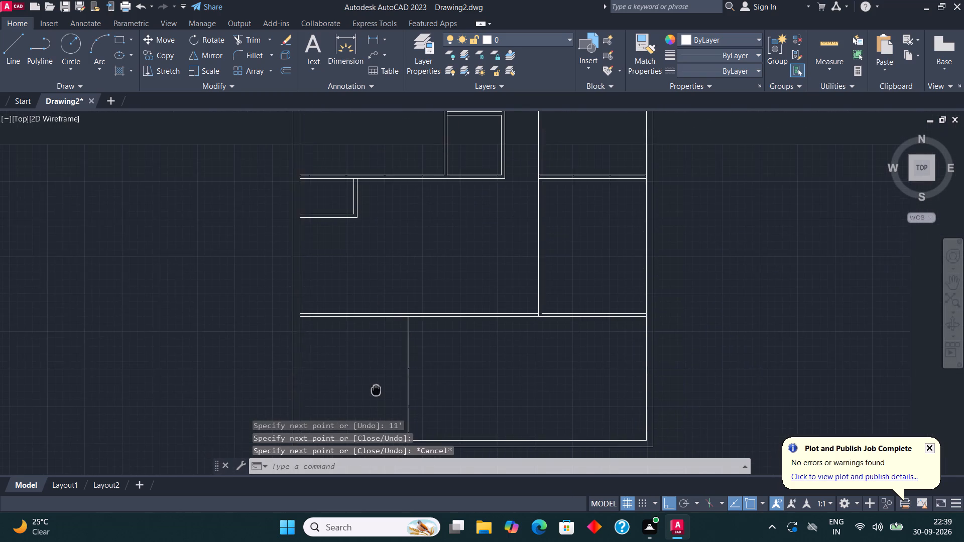
middle_click_drag(376, 389, 333, 345)
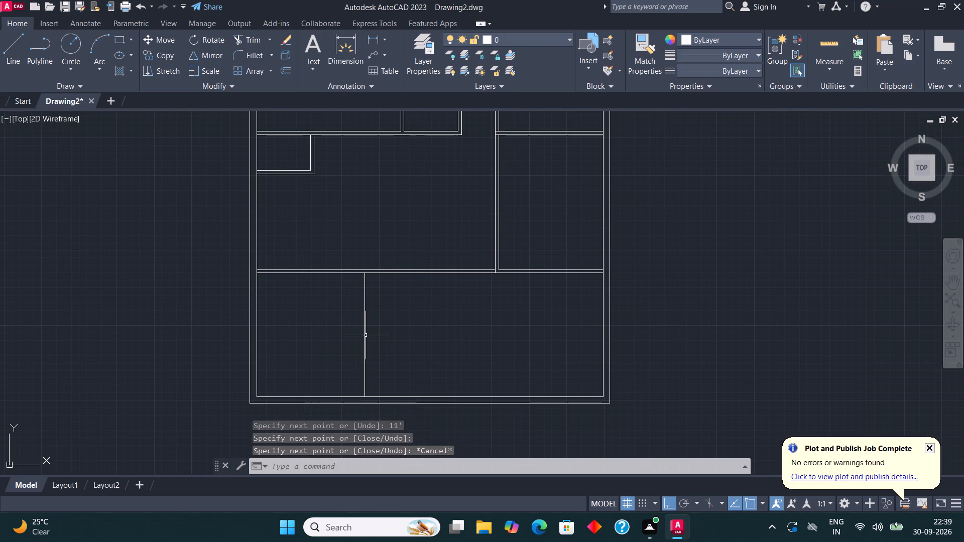
left_click(366, 335)
left_click(366, 370)
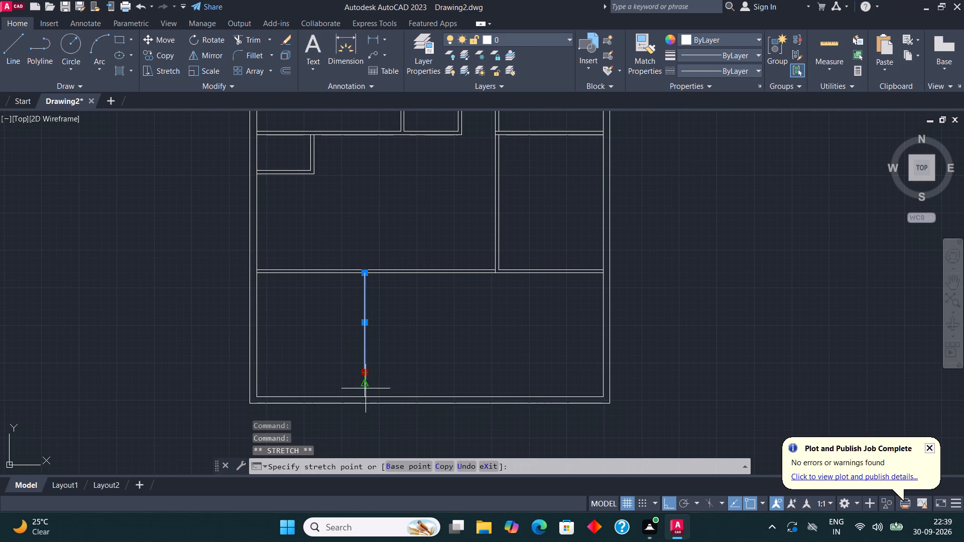
left_click(366, 391)
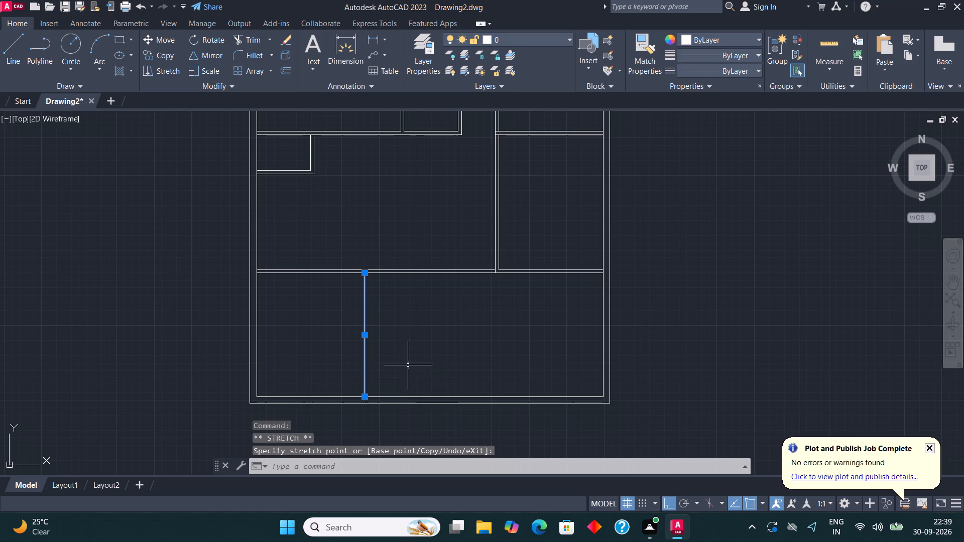
Copy the lower-left room's vertical partition line 4.5" to the right to give the partition its second face.
left_click(168, 54)
left_click(362, 332)
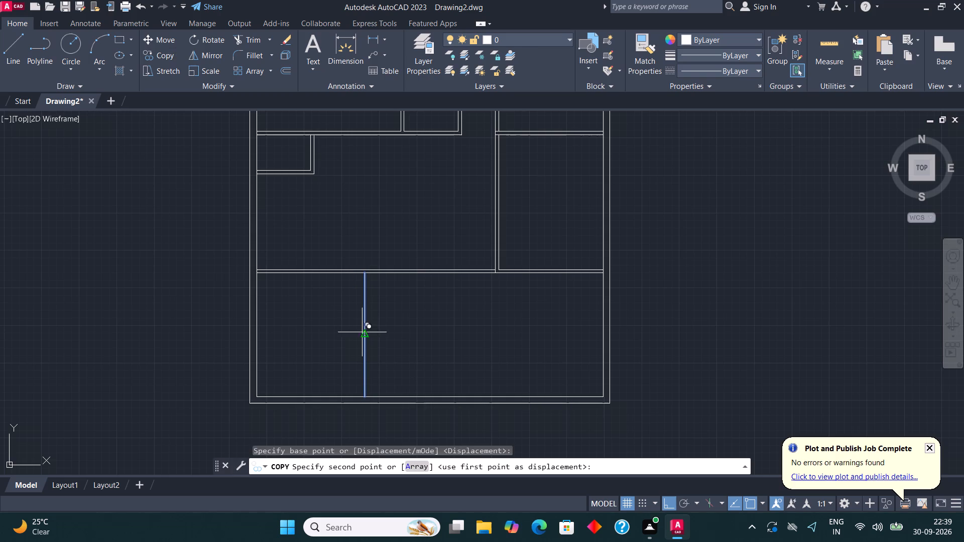
type("4.5\"")
key("Return")
key("Escape")
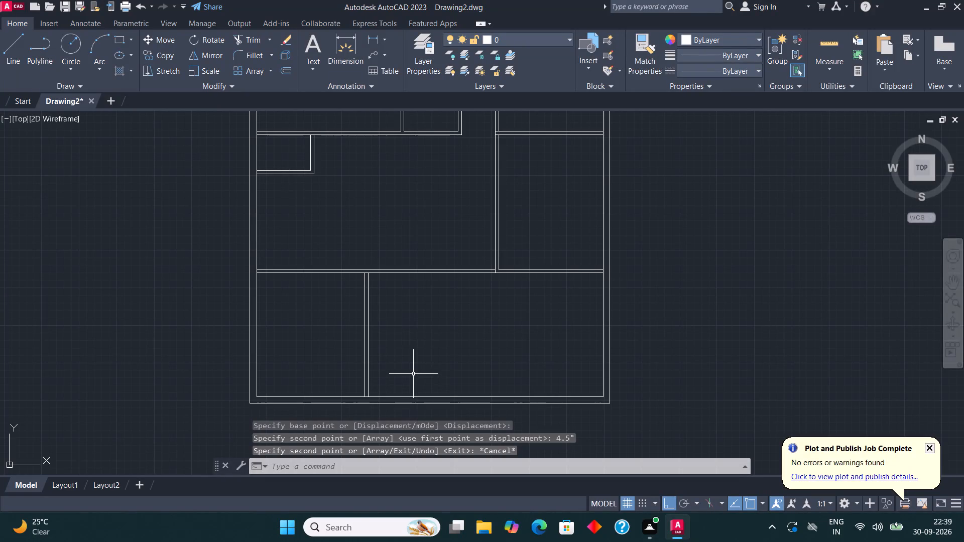
From the top of the new partition face, draw lines 7' down, 13' right, and back up to the horizontal partition.
middle_click_drag(463, 399, 387, 375)
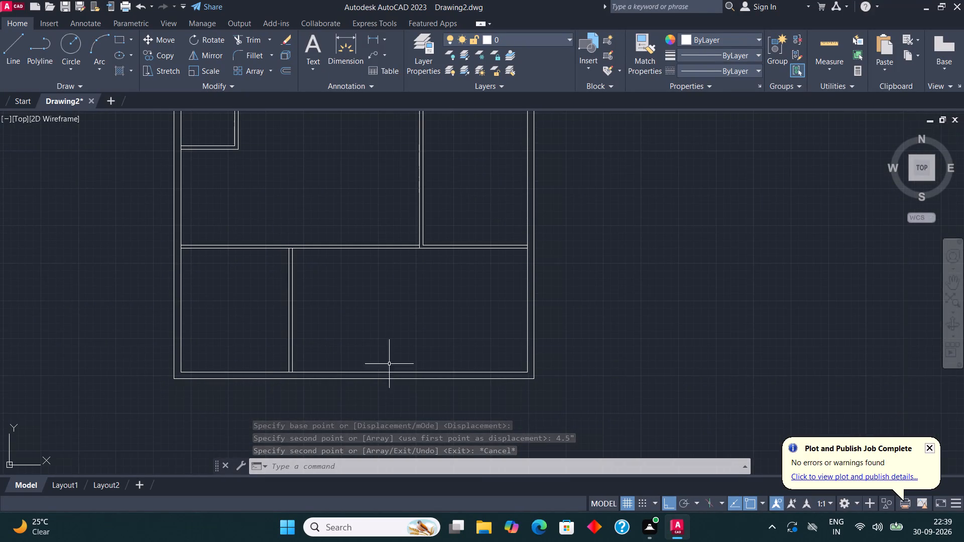
middle_click_drag(399, 333, 400, 358)
scroll(362, 296, "up", 1)
left_click(20, 43)
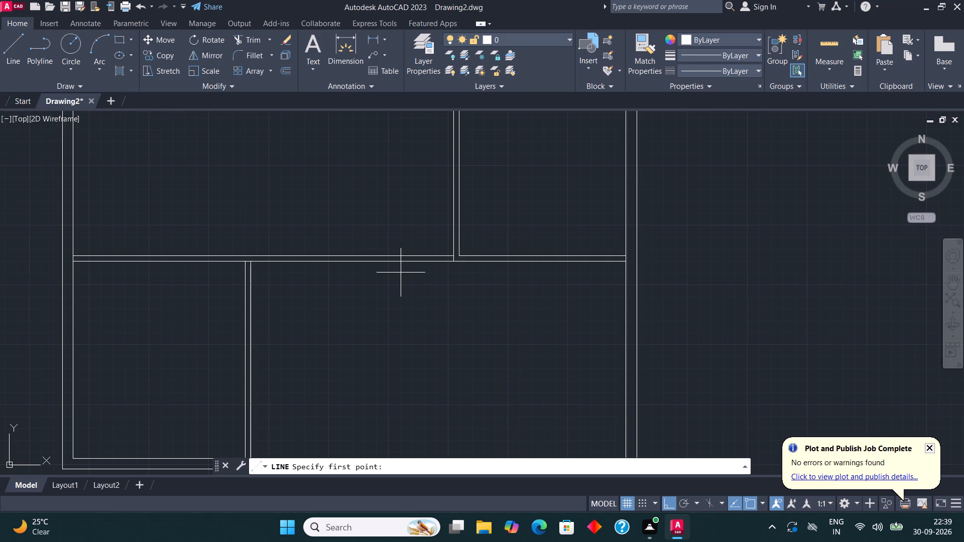
left_click(254, 263)
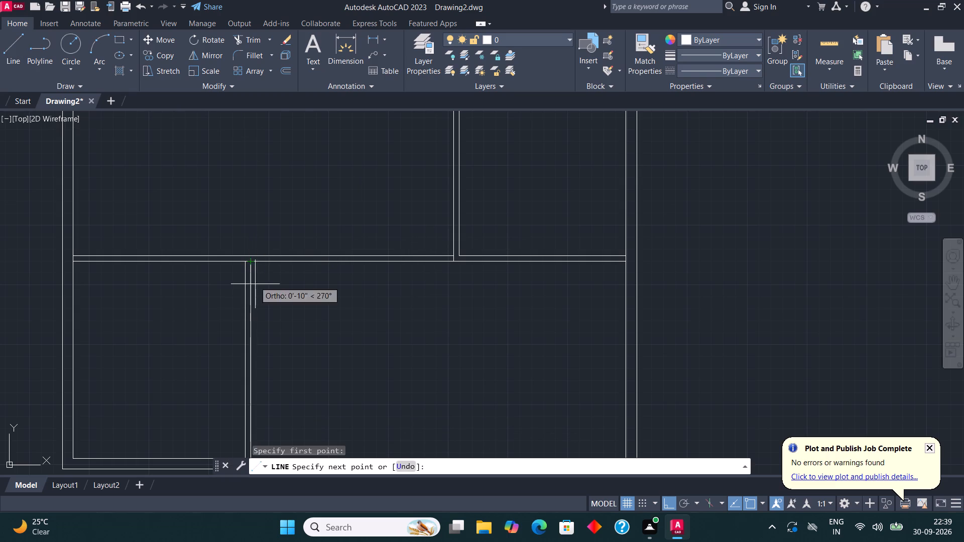
type("7'")
key("Return")
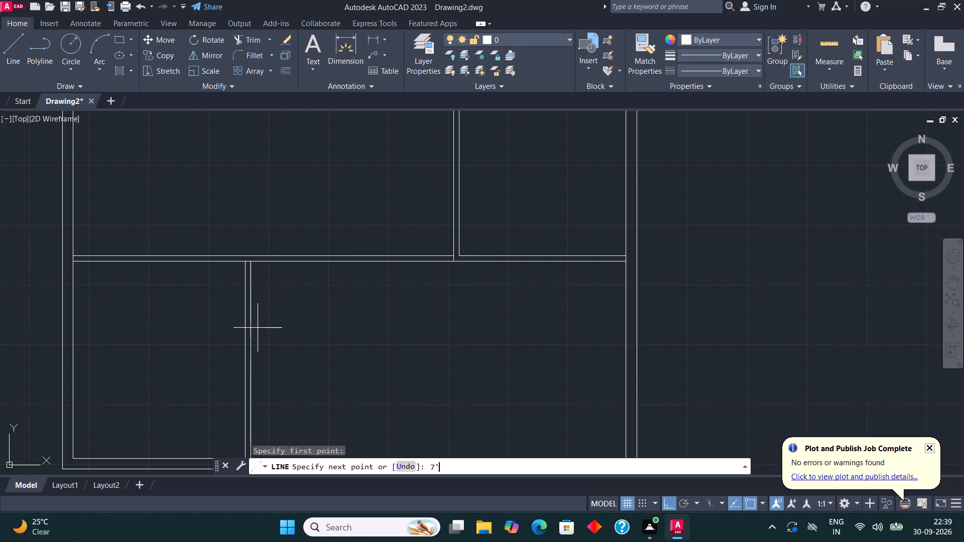
type("13'")
key("Return")
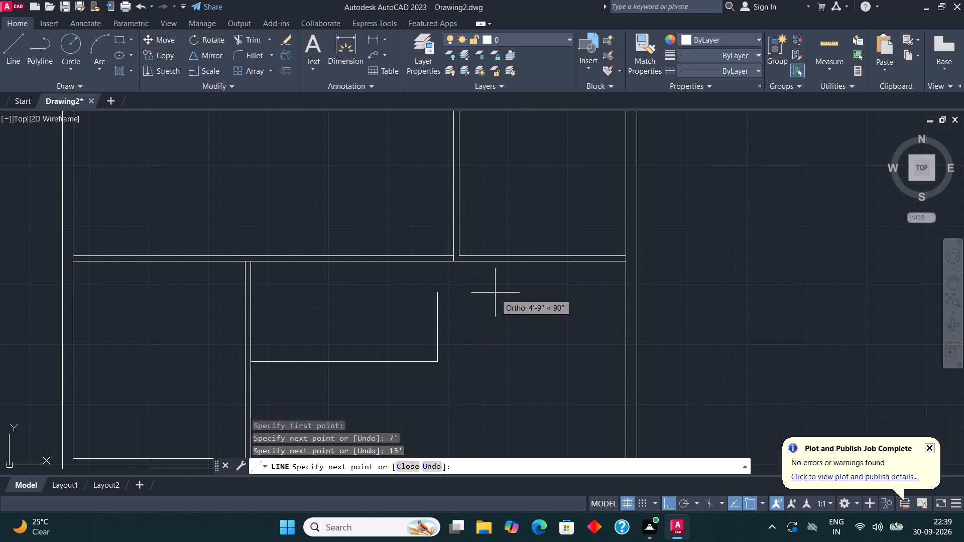
left_click(440, 263)
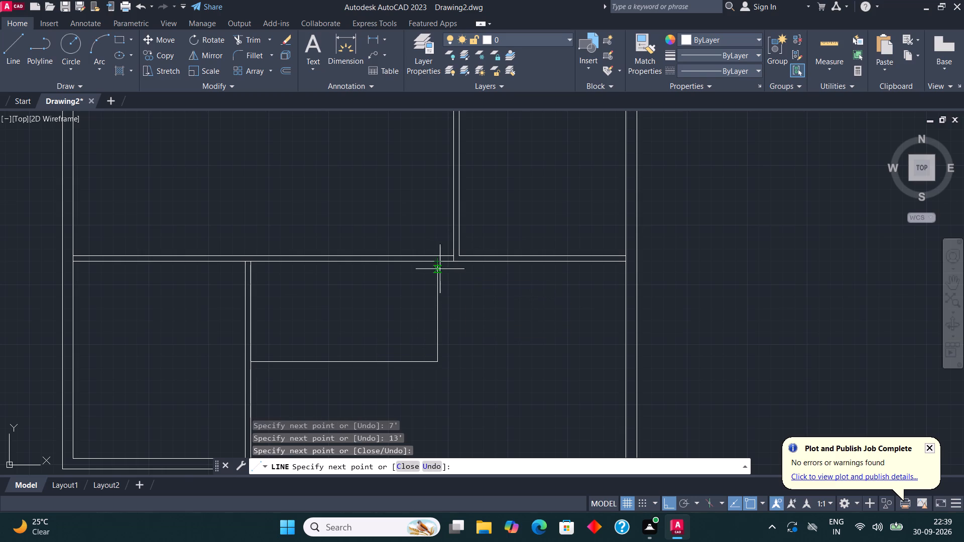
key("space")
Offset the 13' horizontal line and the adjoining vertical line 4.5" outward to form the small room's walls.
left_click(447, 377)
left_click(417, 356)
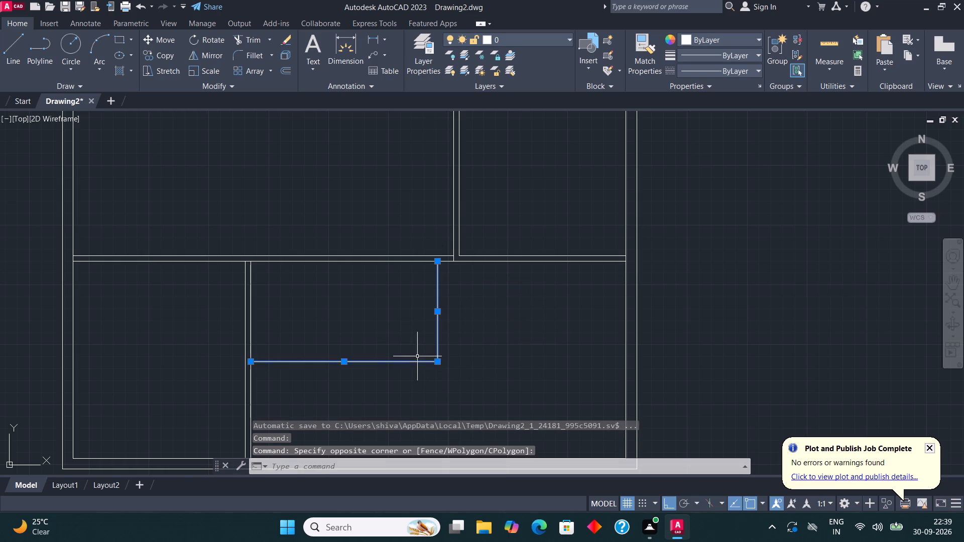
left_click(283, 70)
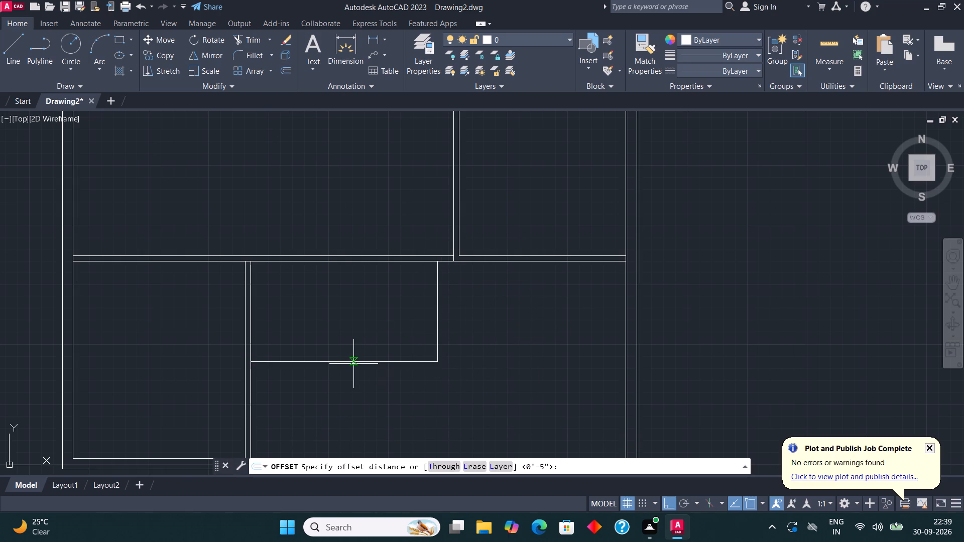
left_click(353, 364)
type("4.5")
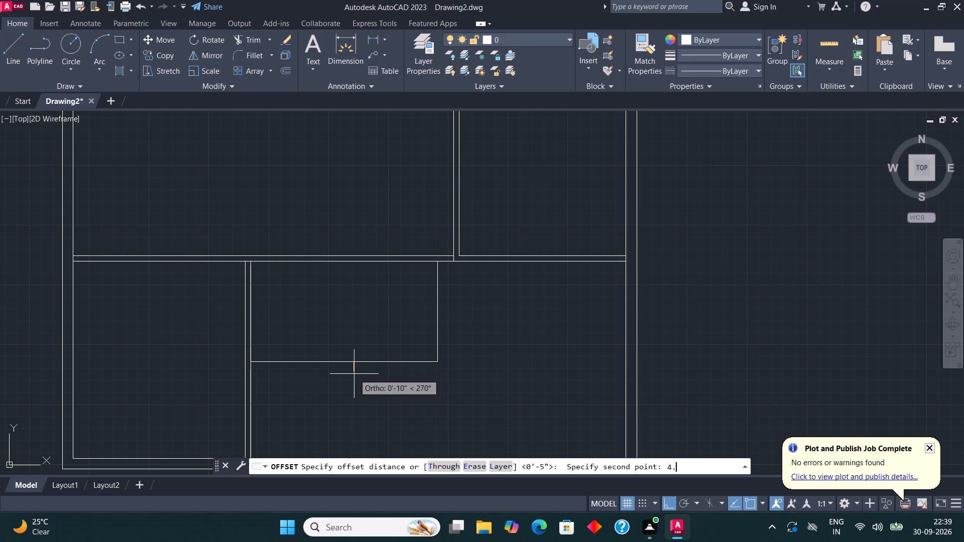
key("shift+quotedbl")
key("Return")
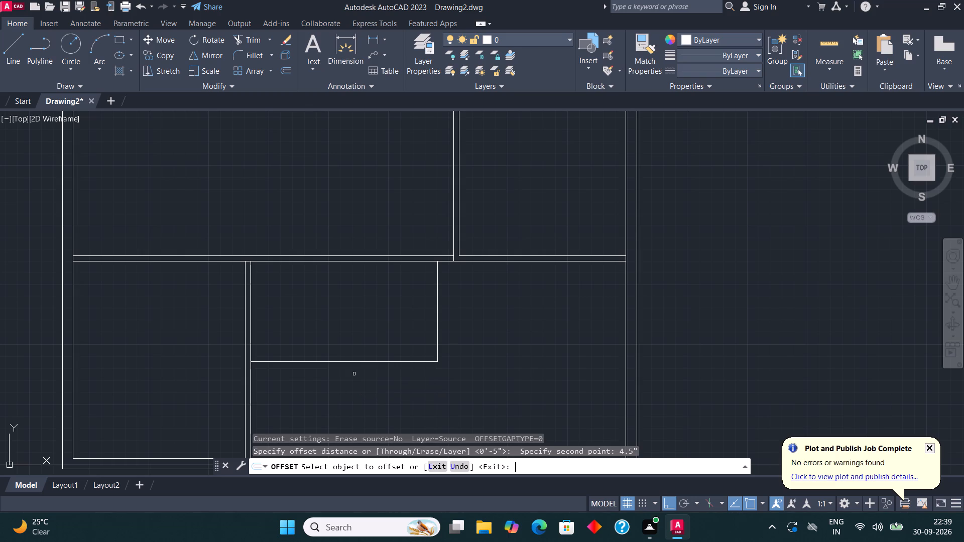
left_click(369, 361)
left_click(378, 375)
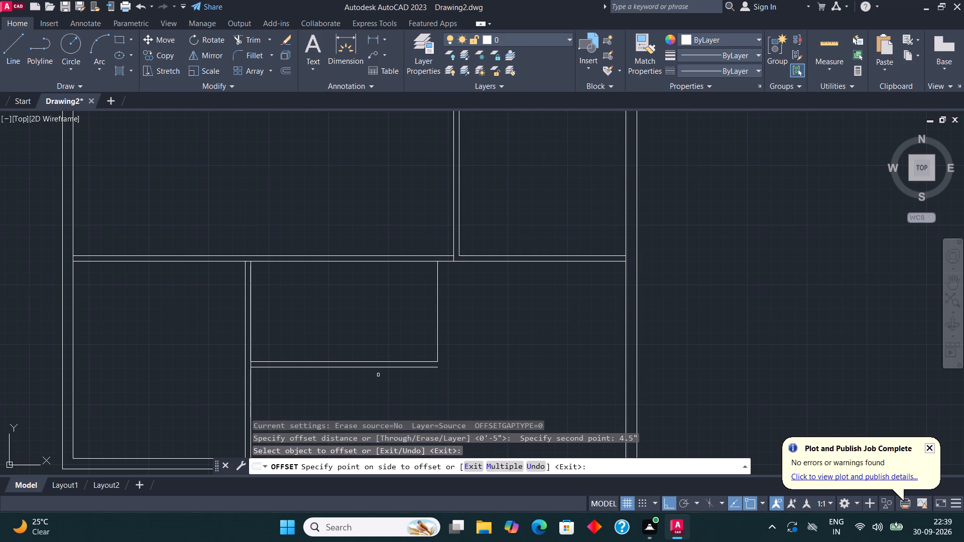
left_click(439, 322)
left_click(438, 319)
left_click(449, 316)
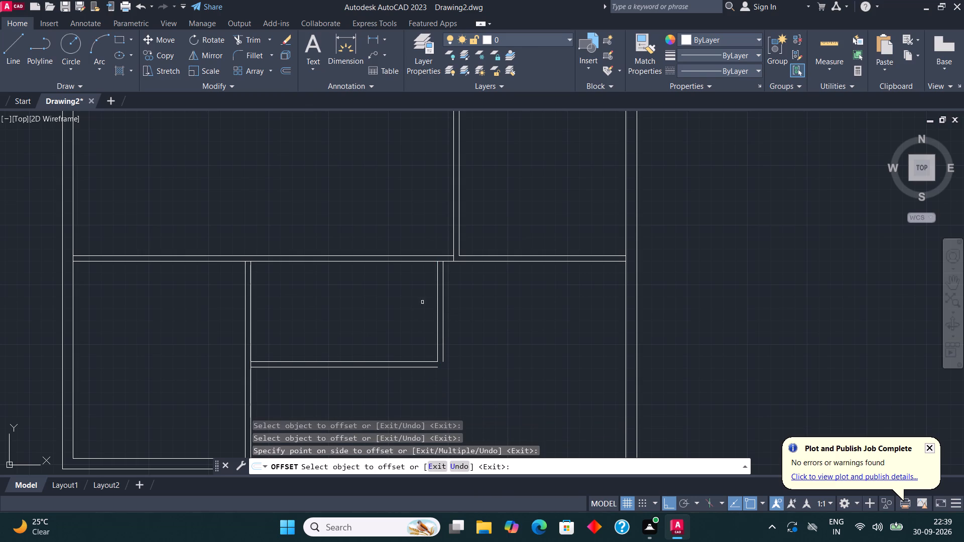
Fillet the two offset lines into a closed outer corner at the 13' by 7' room's lower right.
left_click(258, 50)
left_click(412, 369)
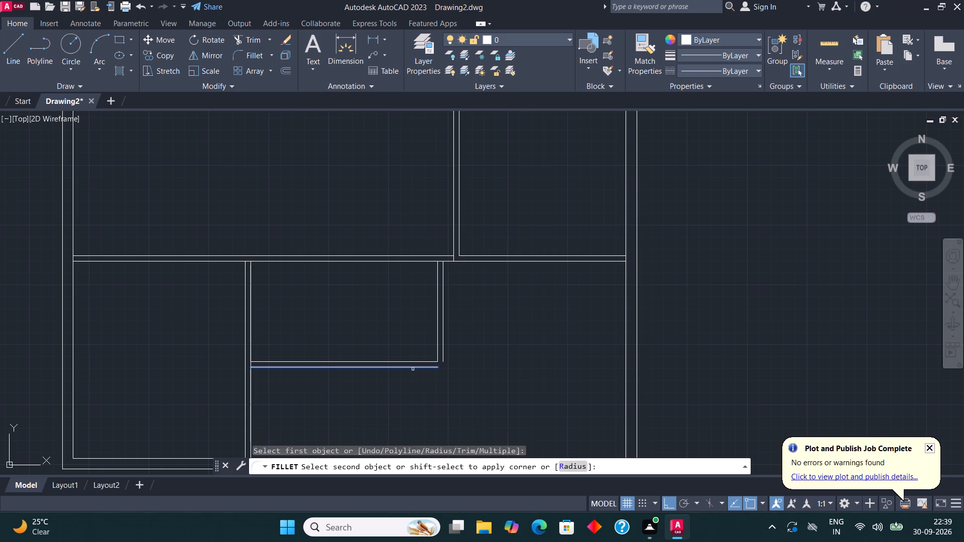
left_click(441, 350)
middle_click_drag(357, 348, 276, 388)
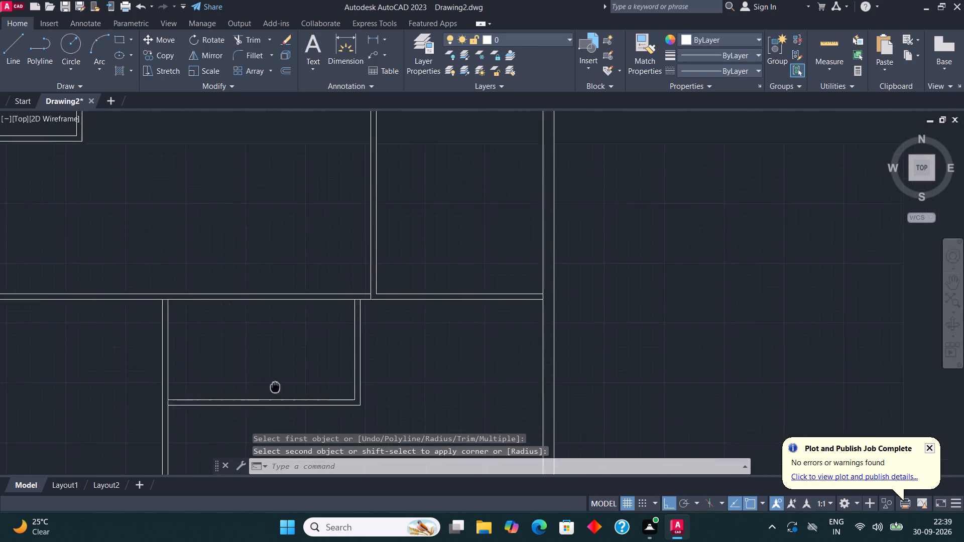
middle_click_drag(276, 388, 298, 398)
key("Escape")
Draw a short polyline extending the vertical partition's right face across the bottom outer wall to its outer face.
middle_click_drag(324, 350, 279, 214)
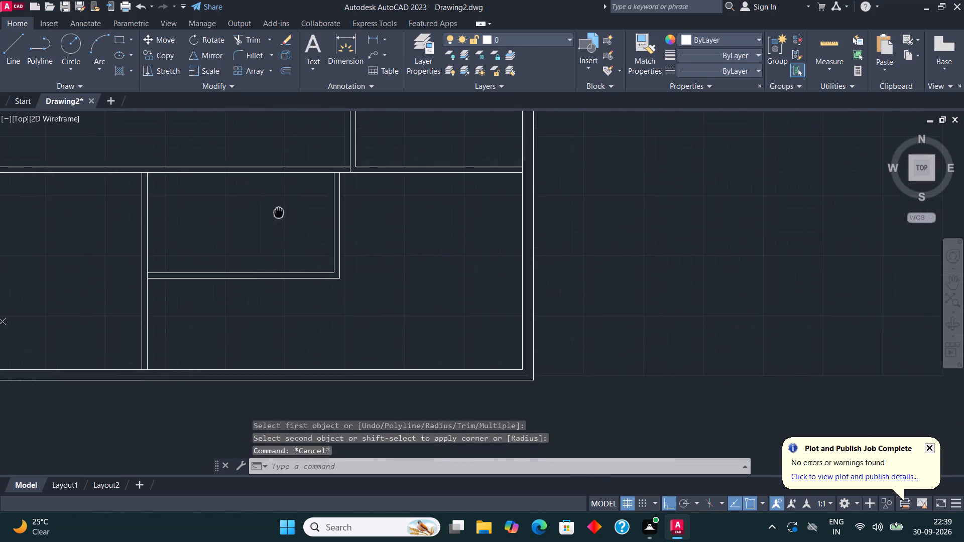
middle_click_drag(279, 214, 294, 305)
scroll(396, 270, "down", 3)
middle_click_drag(397, 270, 394, 280)
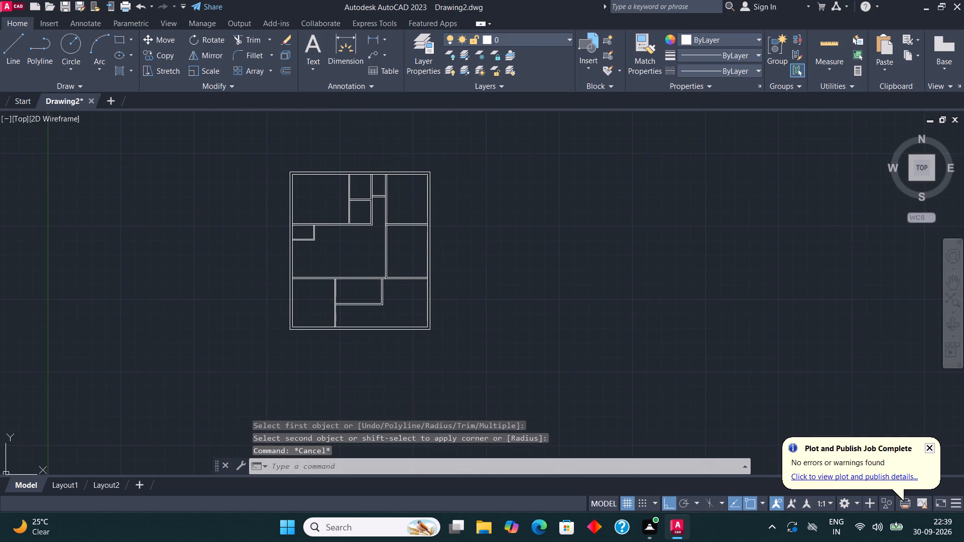
scroll(375, 348, "up", 2)
double_click(26, 58)
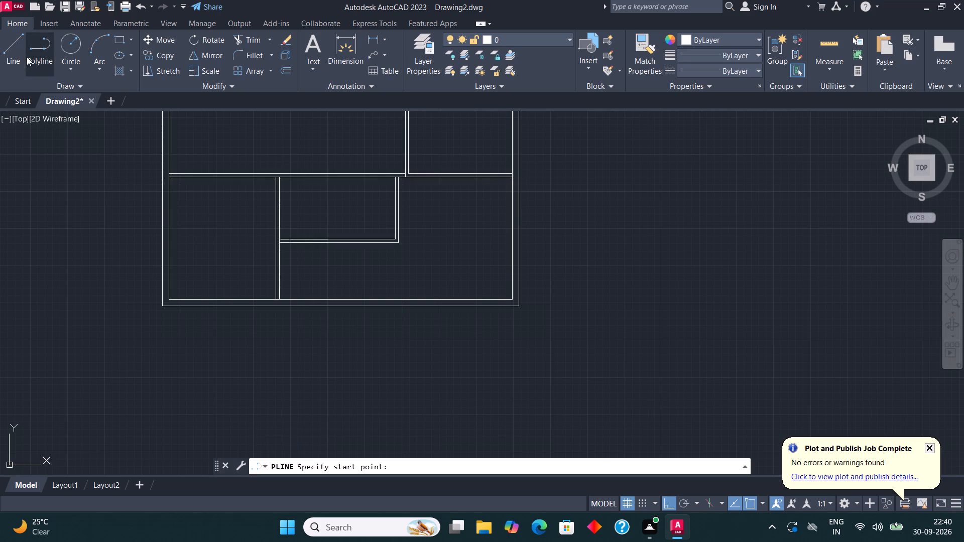
scroll(280, 287, "up", 1)
left_click(275, 304)
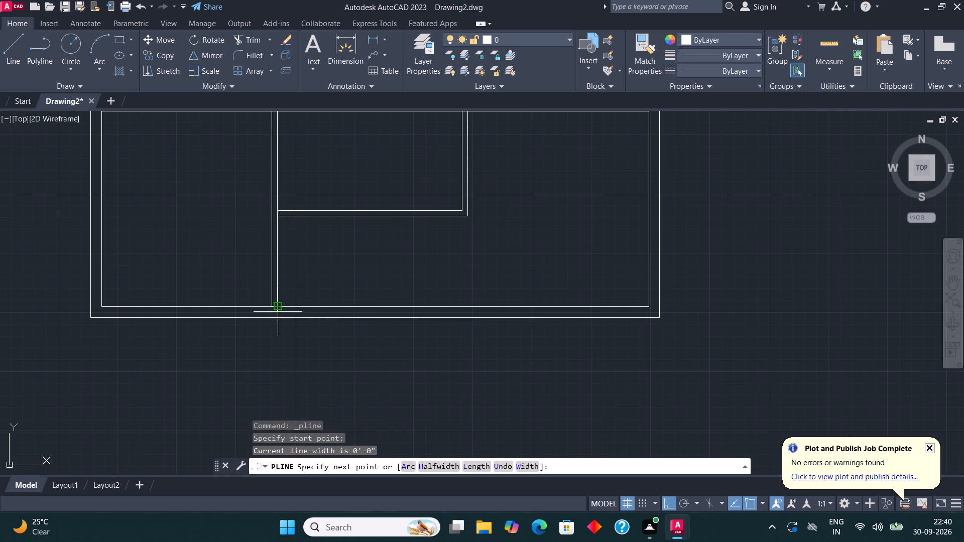
left_click(278, 319)
middle_click_drag(333, 329, 346, 352)
key("v")
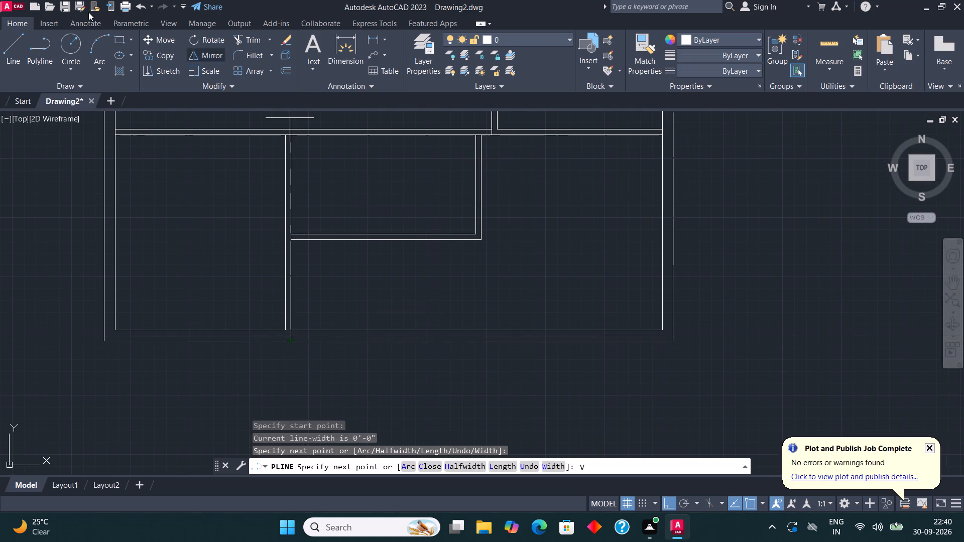
Draw a line extending the horizontal partition's underside across the right outer wall to its outer face.
double_click(11, 46)
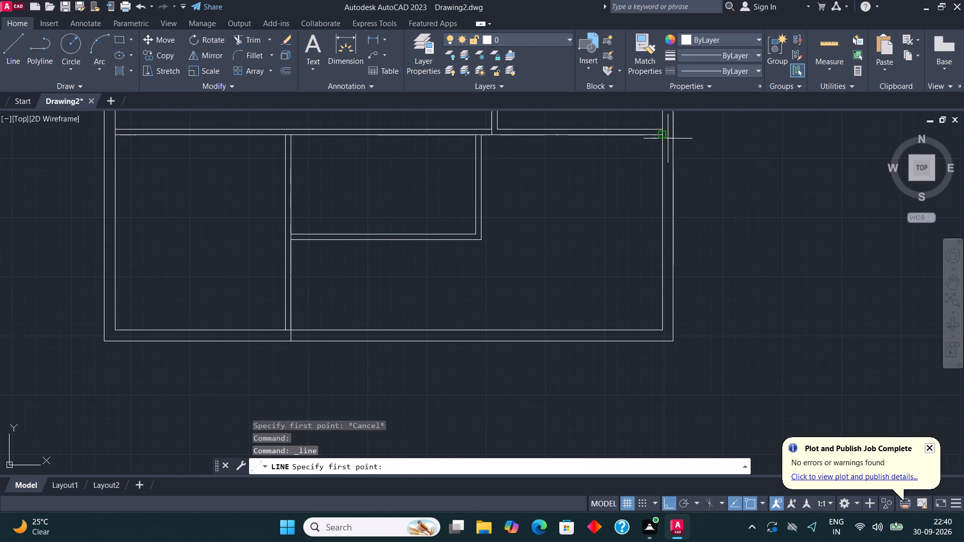
left_click(665, 134)
left_click(675, 134)
key("c")
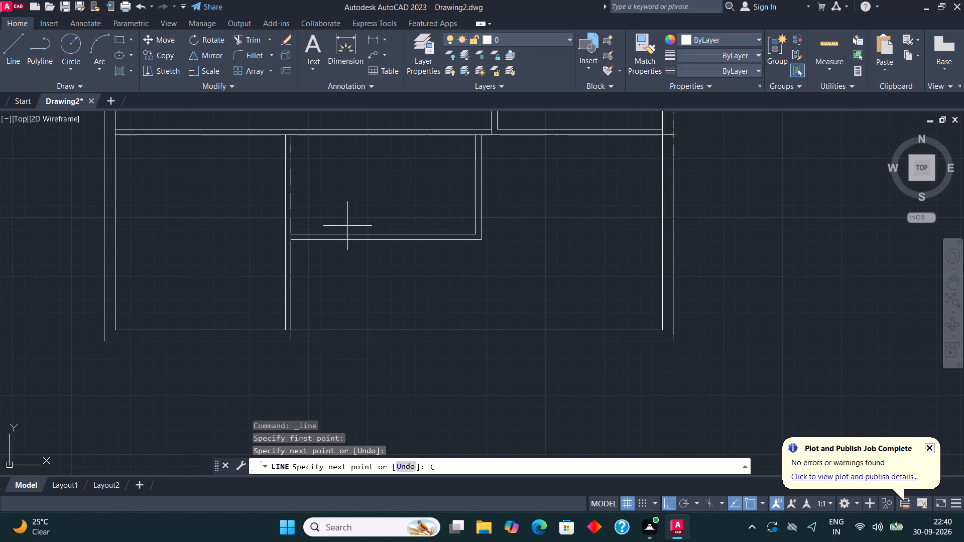
Trim away the bottom and right outer wall lines around the open lower-right area beyond the two extension lines.
left_click(255, 34)
left_click(511, 315)
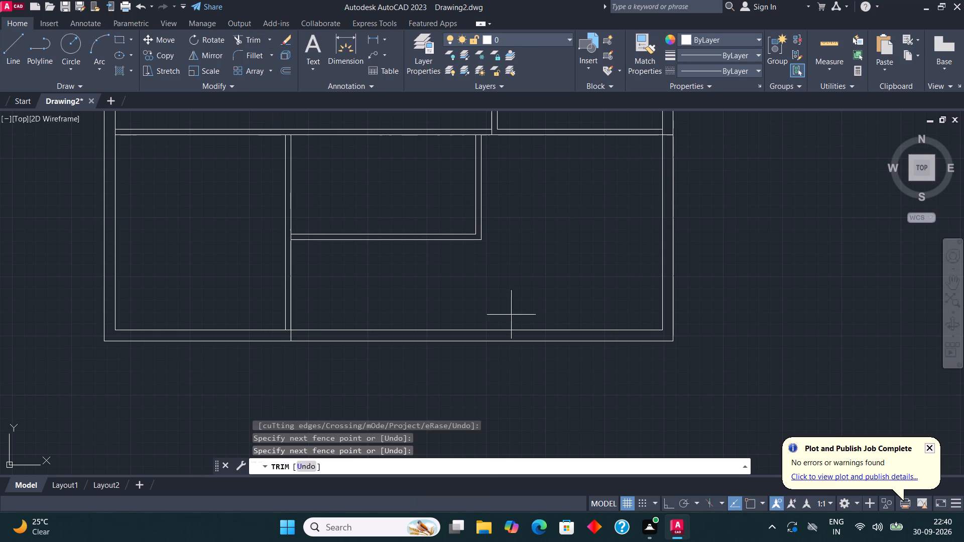
left_click(525, 393)
left_click_drag(605, 306, 625, 295)
left_click(736, 265)
left_click_drag(674, 258, 637, 261)
left_click_drag(638, 261, 740, 226)
key("c")
middle_click_drag(441, 300, 432, 314)
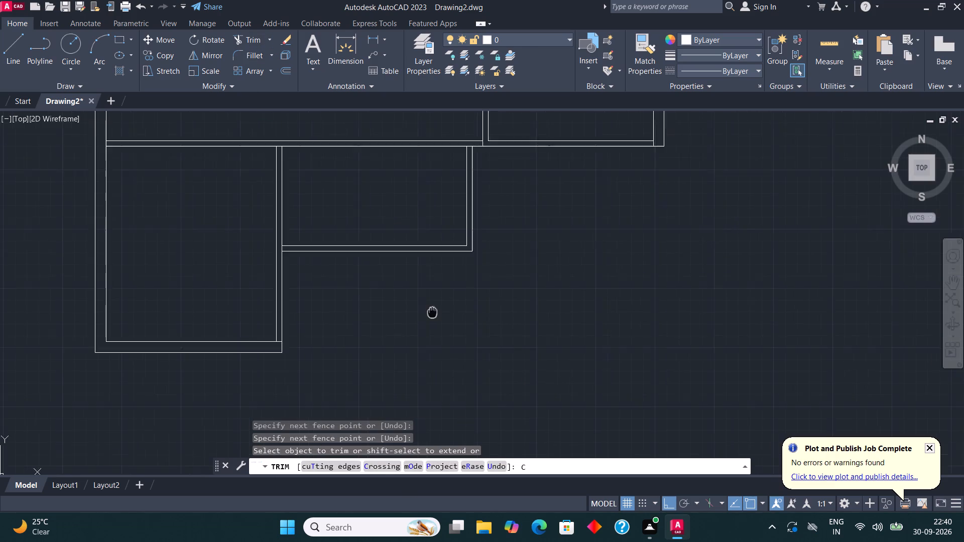
middle_click_drag(432, 314, 373, 344)
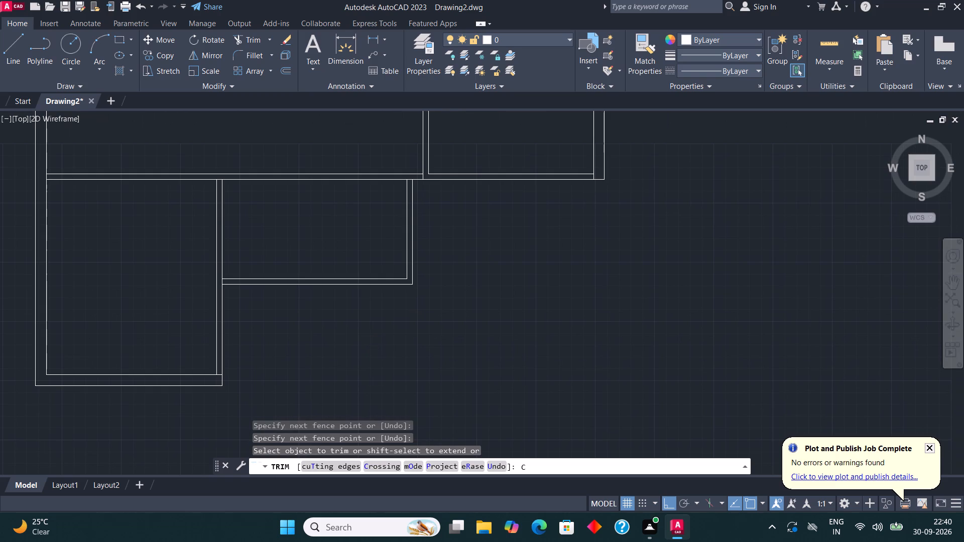
key("Escape")
Move the inner face line of the lower-left room's right wall 4.5" further into the room.
middle_click_drag(317, 353, 386, 353)
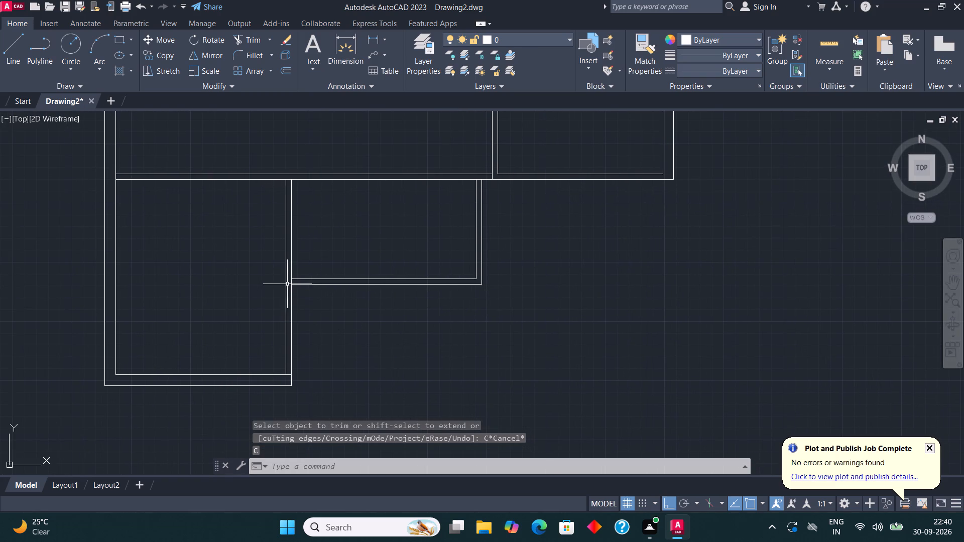
left_click(287, 284)
scroll(281, 281, "up", 1)
left_click(288, 277)
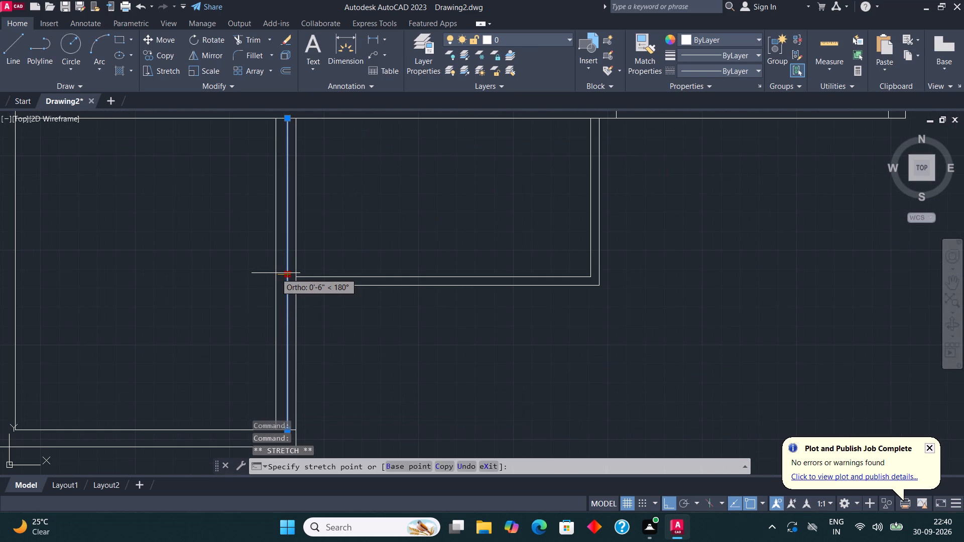
type("4.5\"")
key("Return")
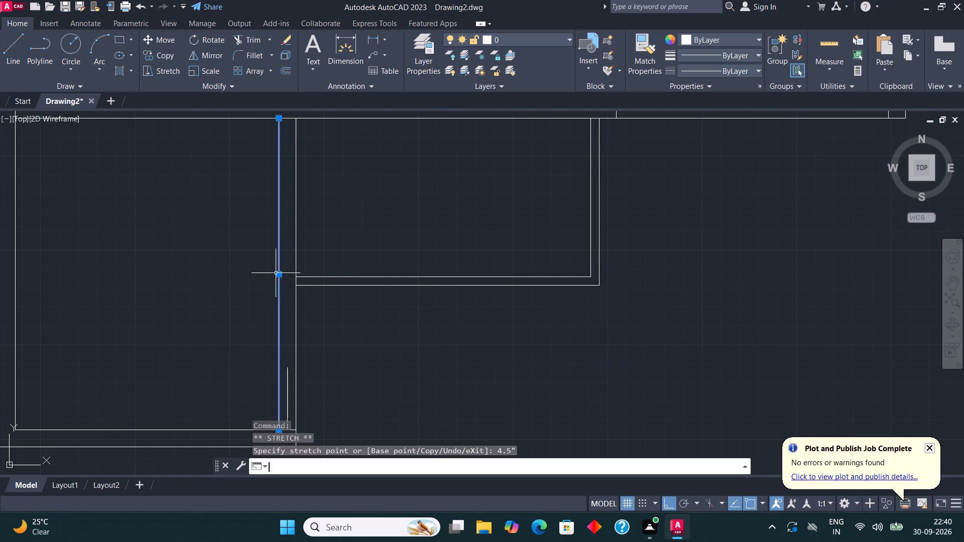
key("Escape")
Trim the leftover line pieces inside the wall at the lower-left room's bottom-right corner.
scroll(286, 284, "down", 5)
middle_click_drag(320, 300, 313, 336)
scroll(306, 340, "up", 3)
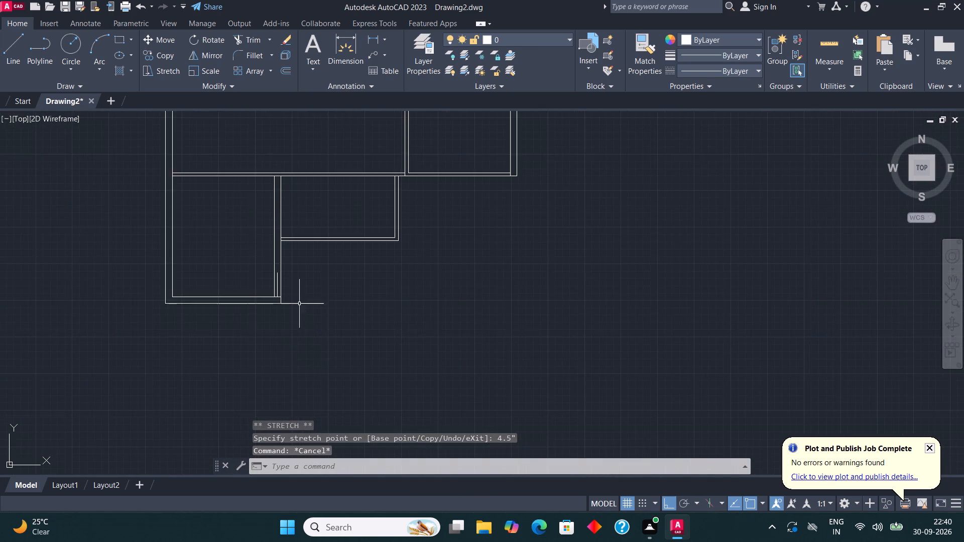
scroll(282, 243, "up", 3)
scroll(271, 323, "down", 2)
scroll(268, 362, "up", 2)
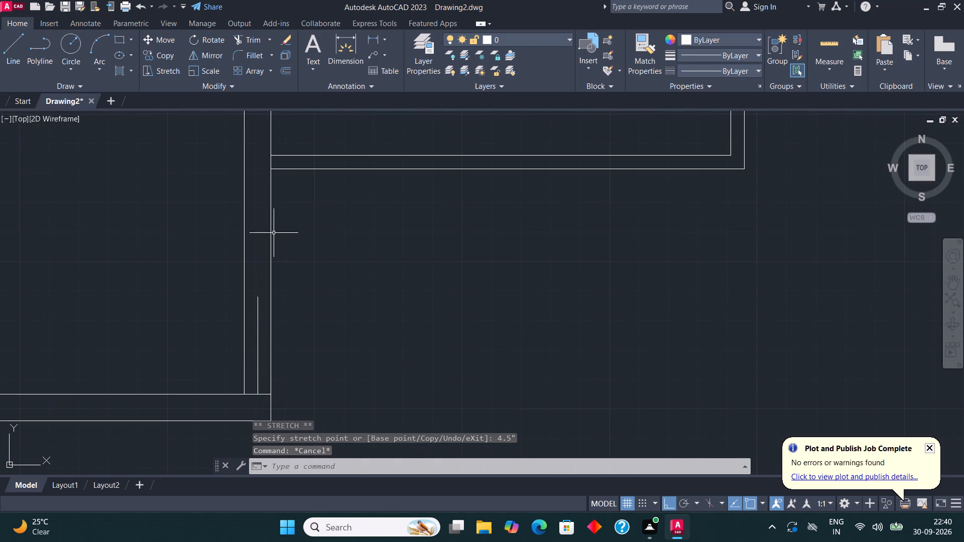
left_click(254, 45)
left_click_drag(251, 415, 257, 397)
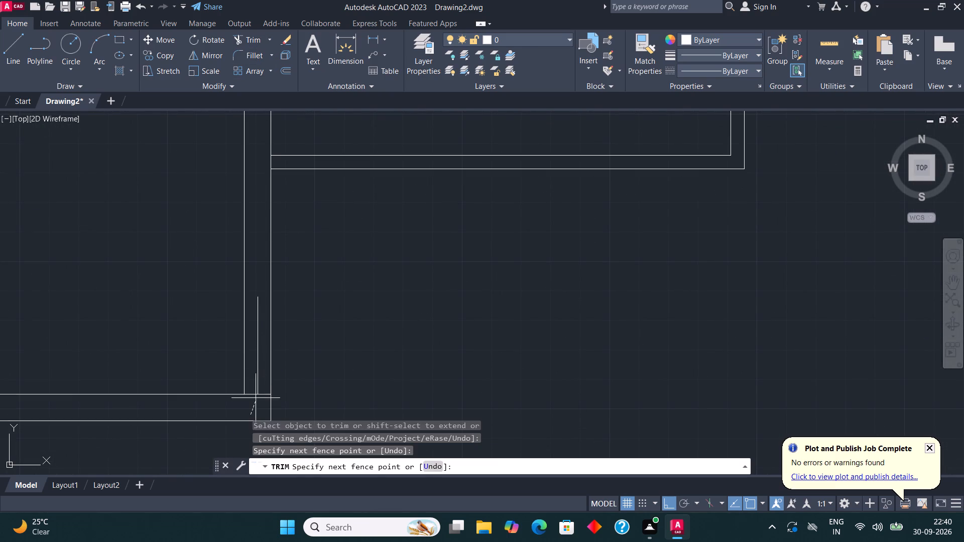
left_click_drag(257, 397, 260, 399)
key("Escape")
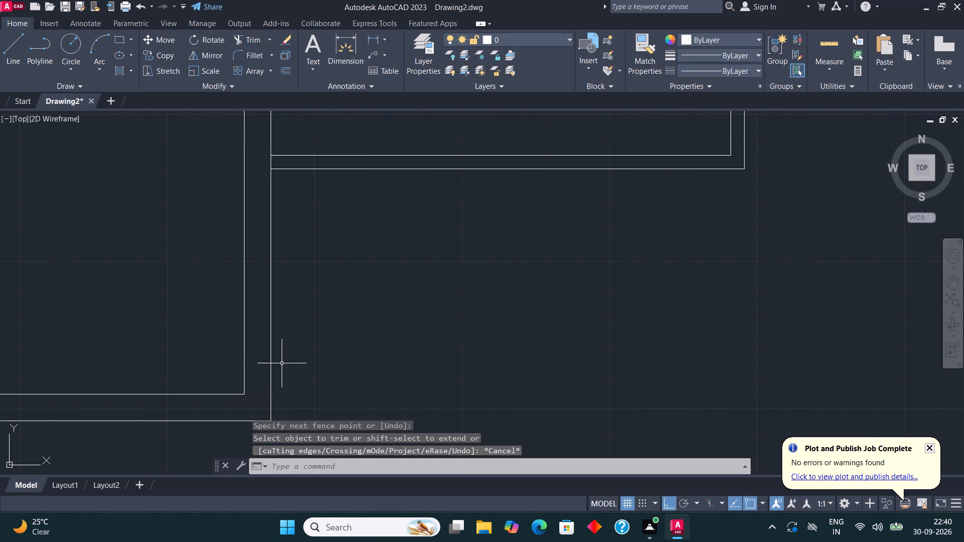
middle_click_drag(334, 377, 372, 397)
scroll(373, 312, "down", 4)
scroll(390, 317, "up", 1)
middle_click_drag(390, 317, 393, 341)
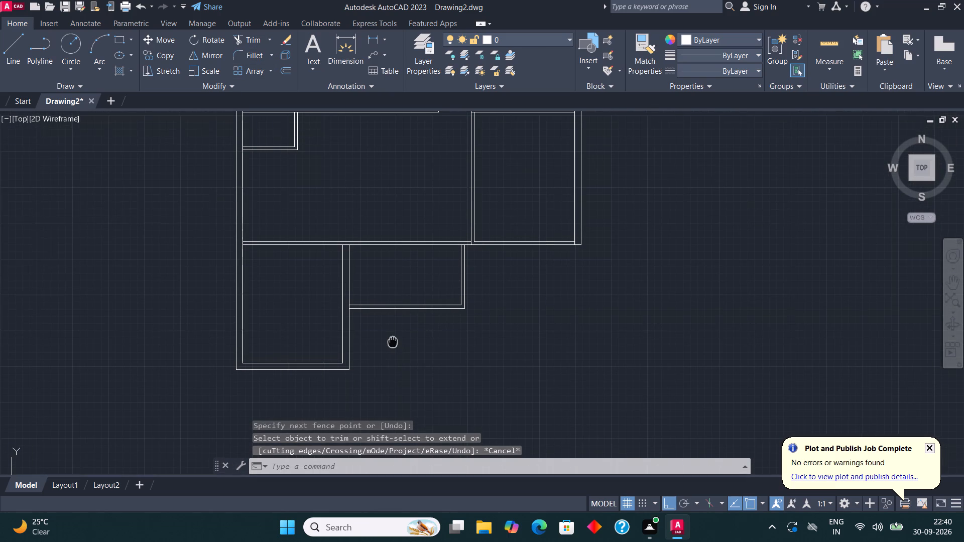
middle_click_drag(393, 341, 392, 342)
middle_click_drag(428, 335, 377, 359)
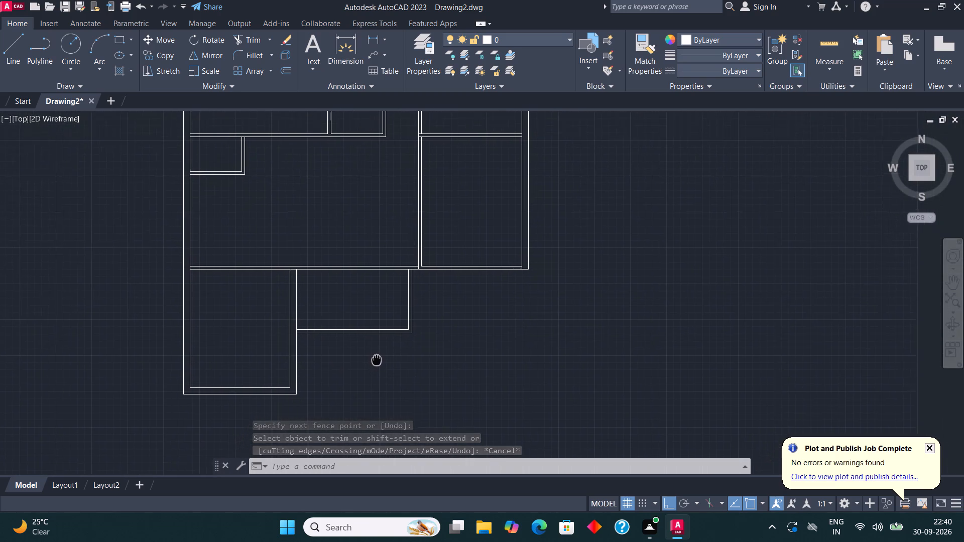
Move the inner face line of the lower-right room's bottom wall 4.5" up into the room.
middle_click_drag(377, 359, 333, 397)
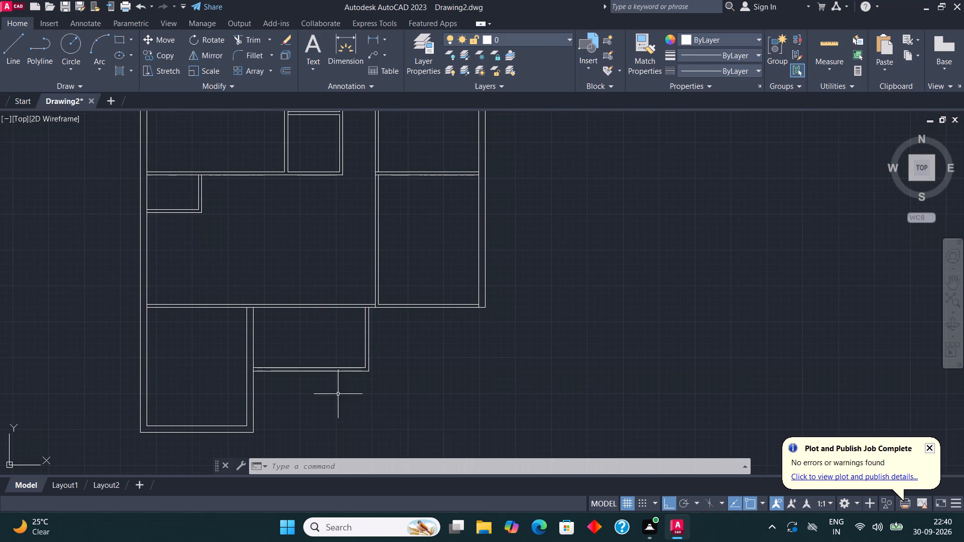
scroll(426, 310, "up", 1)
middle_click_drag(418, 301, 394, 316)
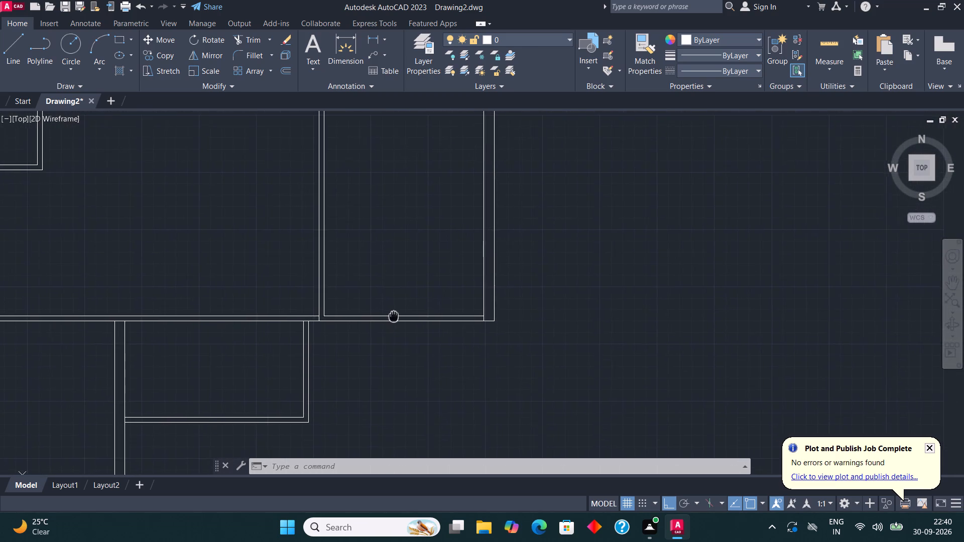
middle_click_drag(394, 316, 392, 316)
scroll(391, 316, "up", 1)
left_click(390, 317)
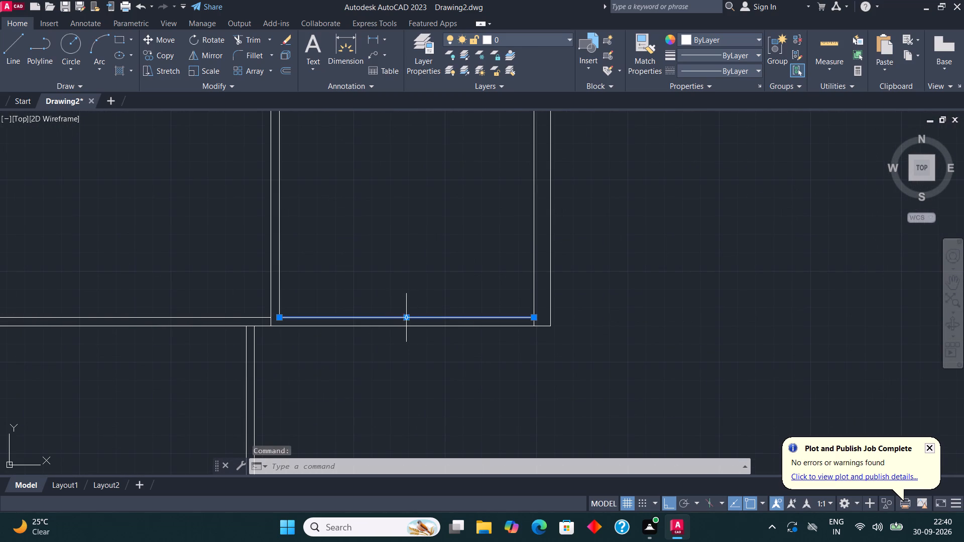
left_click(406, 321)
key("Escape")
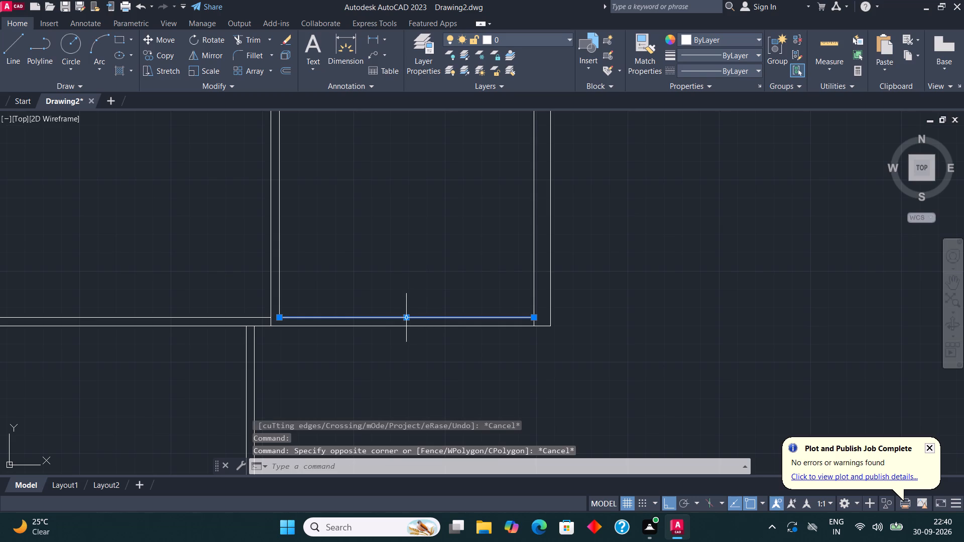
left_click(407, 321)
key("Escape")
left_click(407, 318)
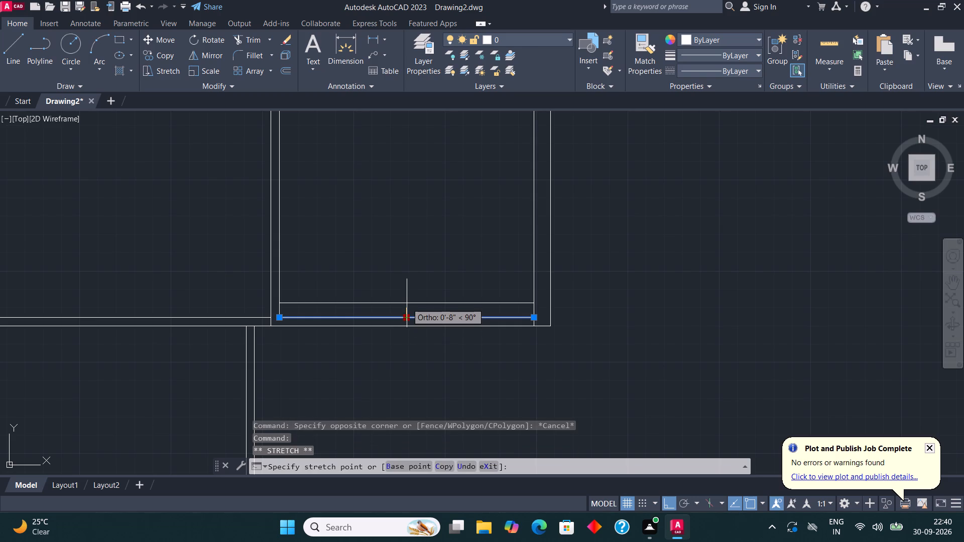
type("4.5\"")
key("Return")
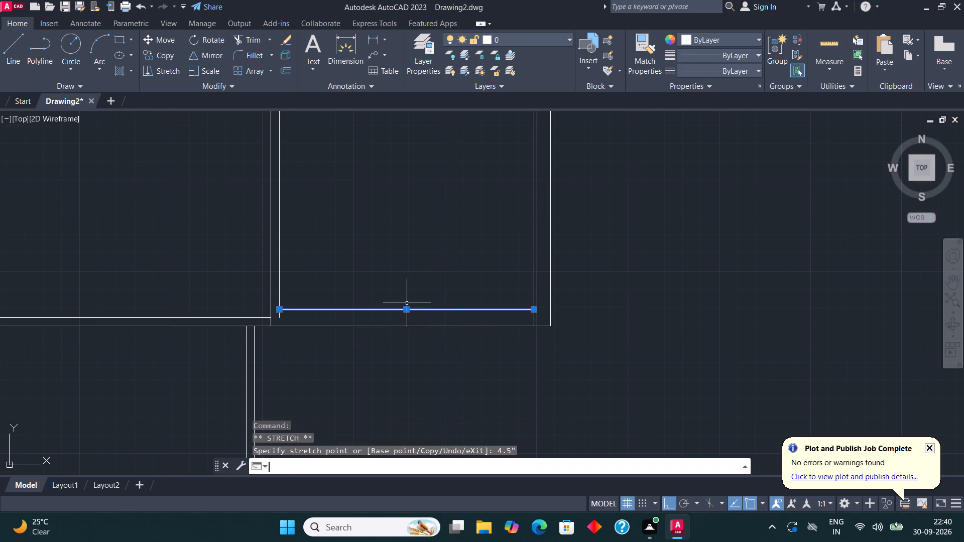
key("Escape")
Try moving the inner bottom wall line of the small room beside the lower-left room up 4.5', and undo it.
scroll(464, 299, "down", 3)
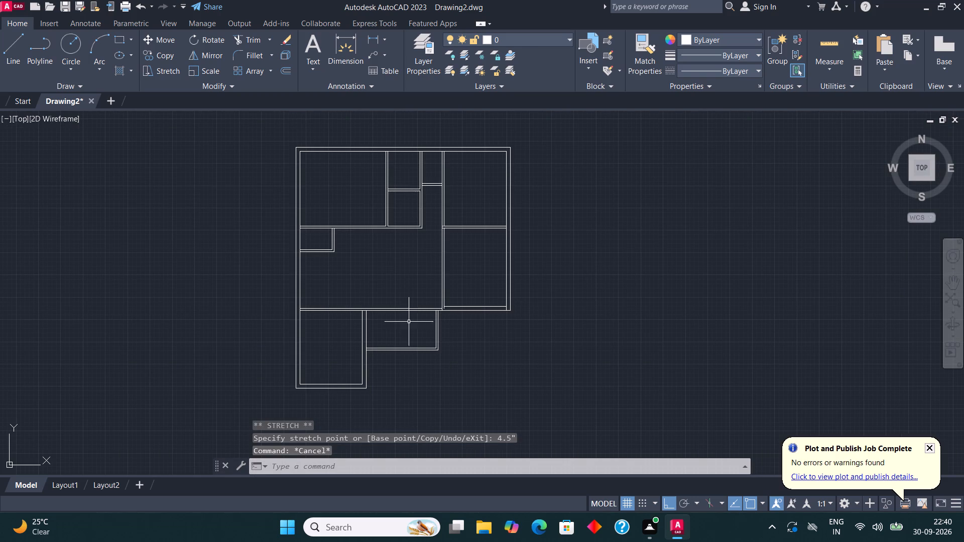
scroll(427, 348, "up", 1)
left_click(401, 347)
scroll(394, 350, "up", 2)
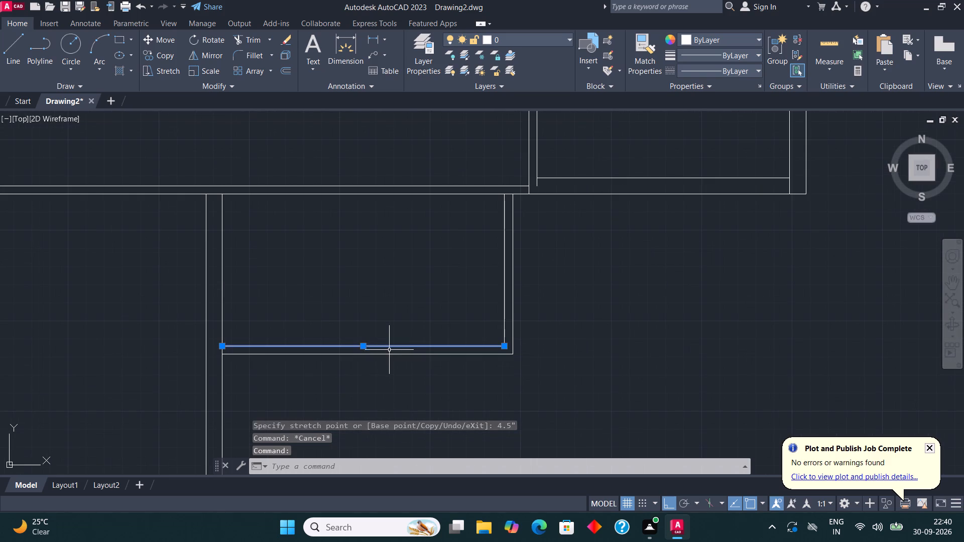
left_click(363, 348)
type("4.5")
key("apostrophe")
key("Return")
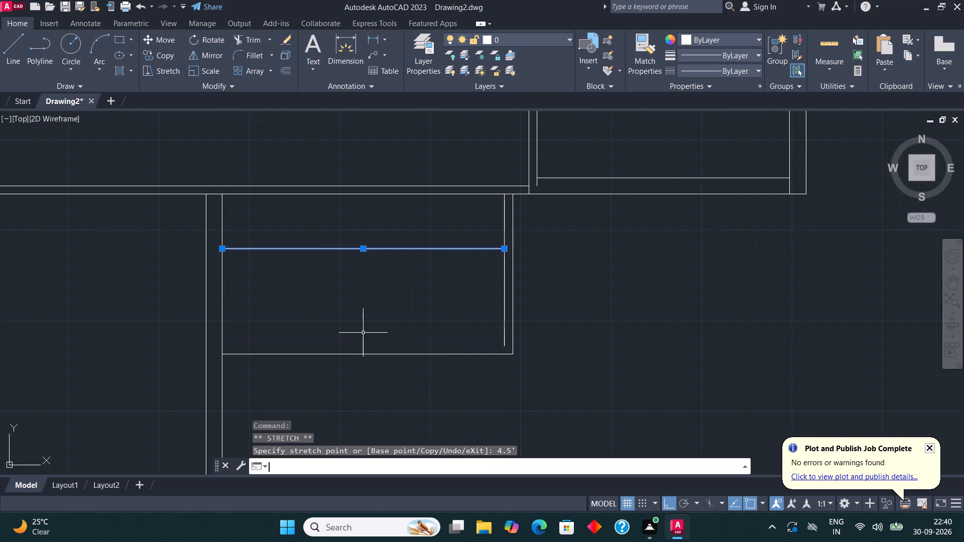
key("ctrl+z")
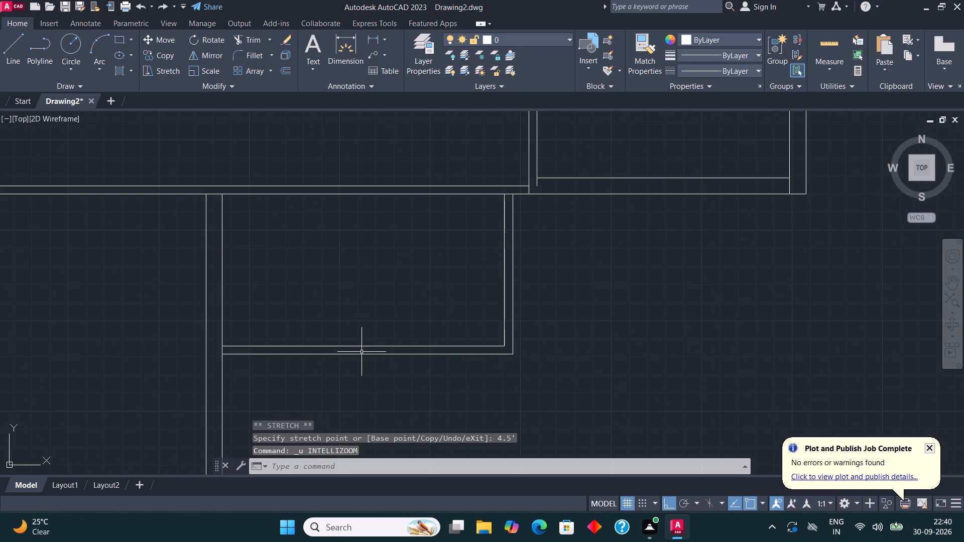
Move the inner bottom wall line of the small room beside the lower-left room up 4.5".
left_click(361, 348)
left_click(363, 349)
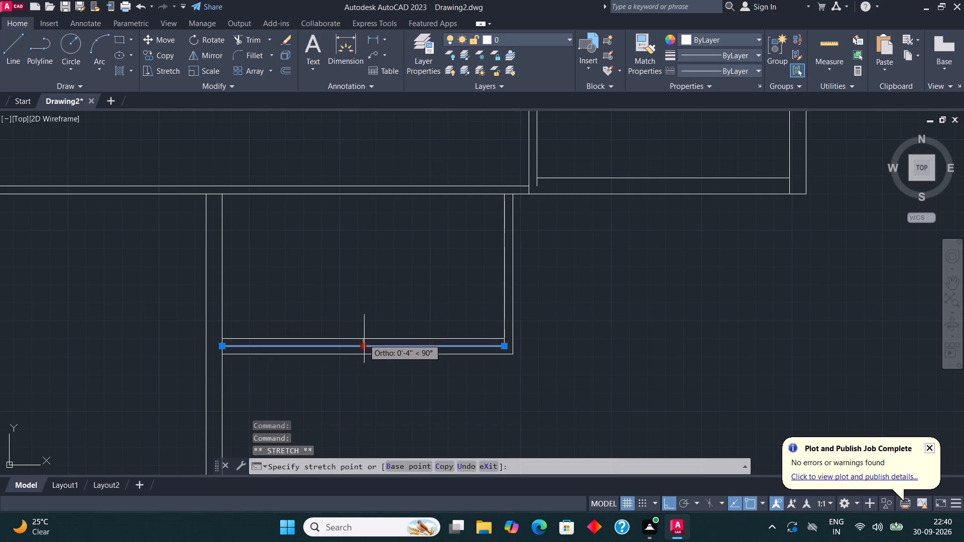
type("4.5\"")
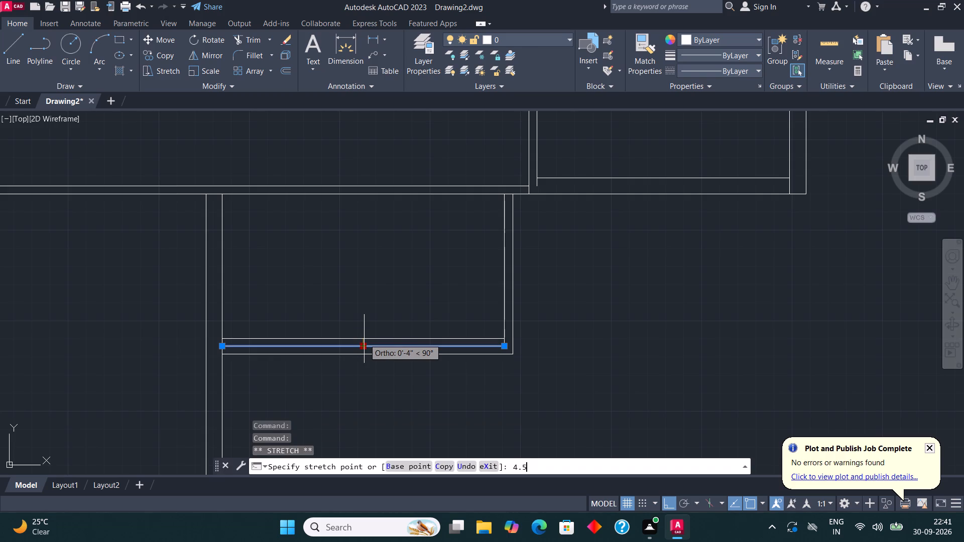
key("Return")
key("Escape")
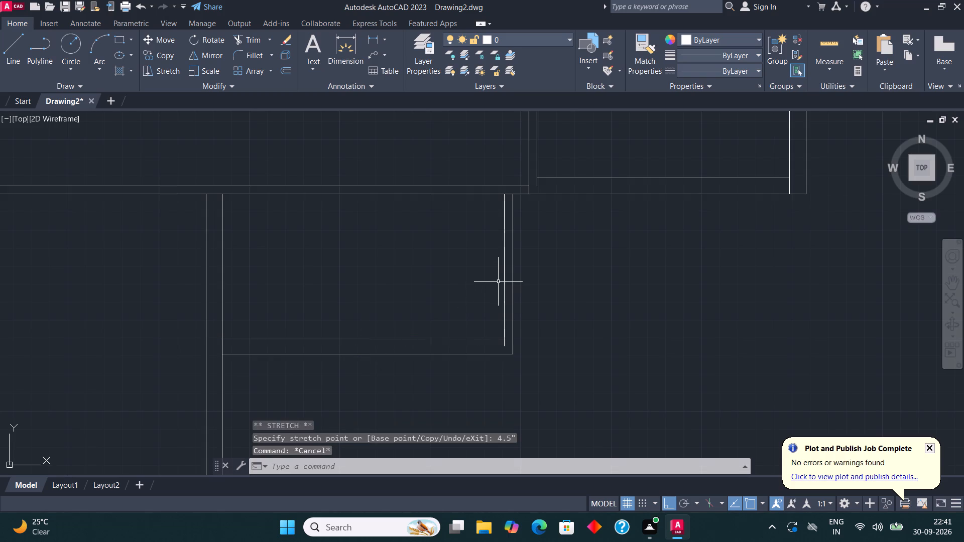
Move the inner face line of the same small room's right wall 4.5" into the room.
left_click(505, 290)
left_click(505, 266)
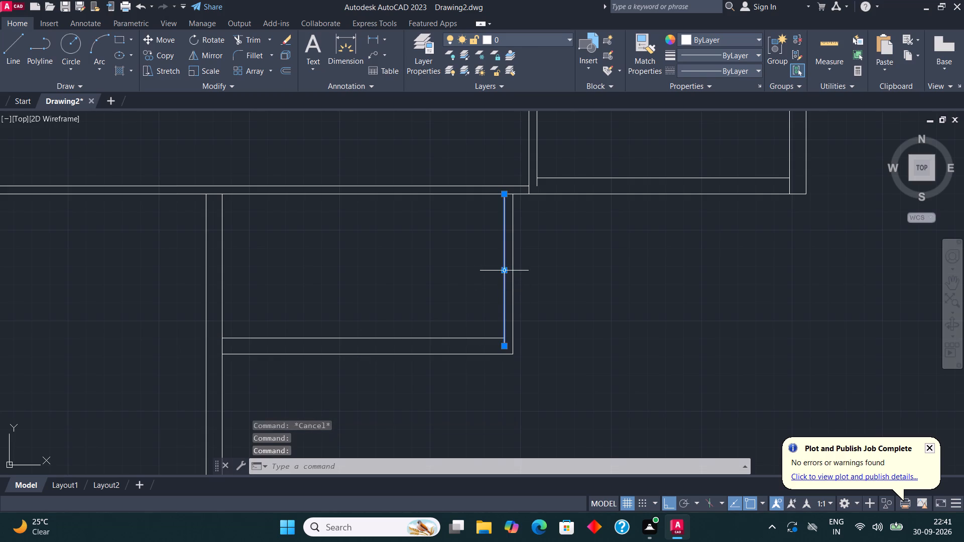
left_click(504, 272)
type("4.5\"")
key("Return")
key("Escape")
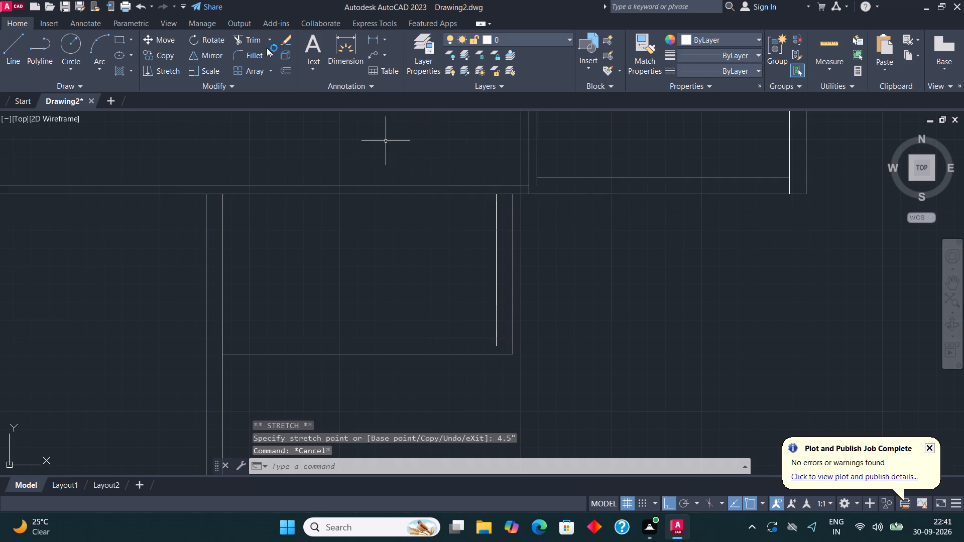
Trim the leftover line ends inside the wall at the small room's bottom-right corner.
left_click(254, 47)
left_click(252, 35)
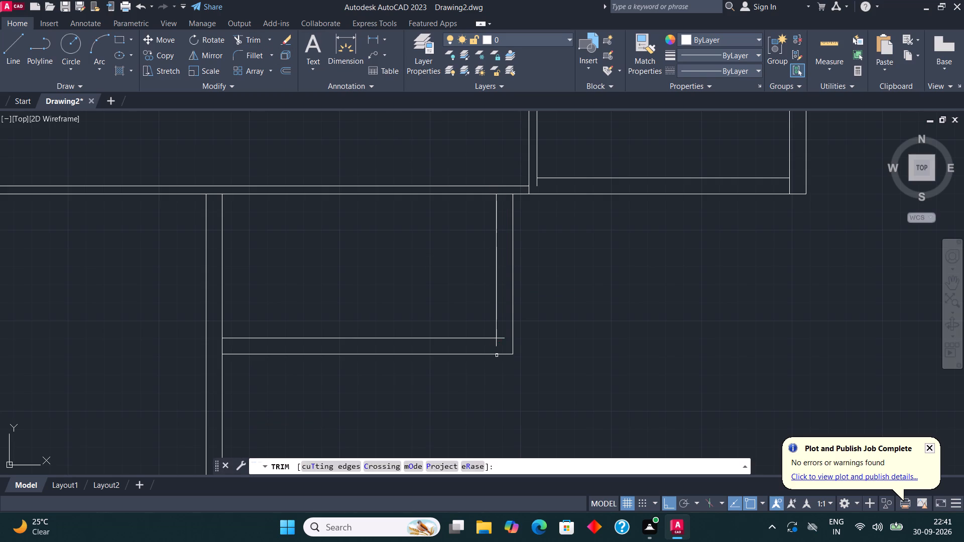
left_click_drag(490, 344, 502, 330)
left_click_drag(502, 332, 502, 336)
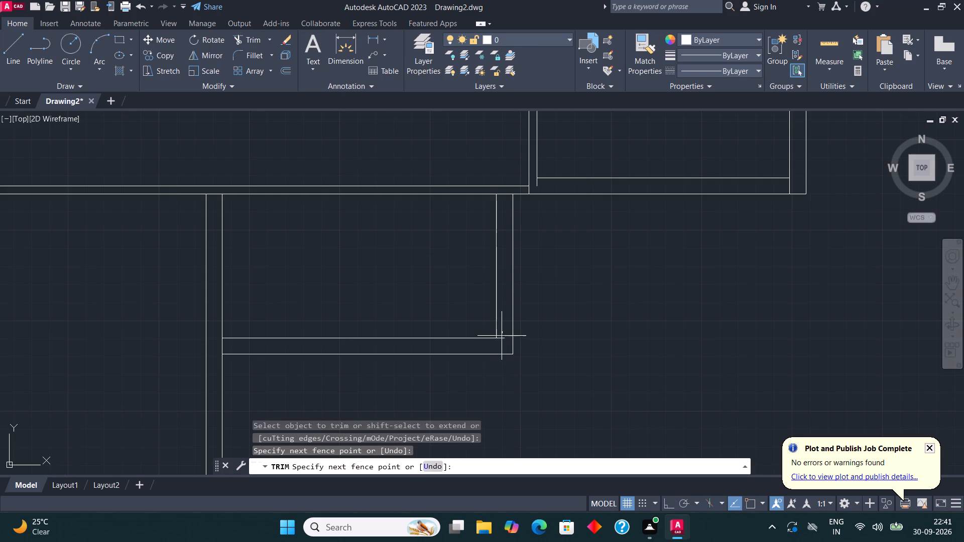
left_click_drag(502, 336, 498, 346)
key("Escape")
Draw lines from the lower-left room's outer bottom-right corner across and up to the small room's bottom-right corner, enclosing the space below it.
scroll(347, 313, "down", 2)
middle_click_drag(366, 321, 379, 323)
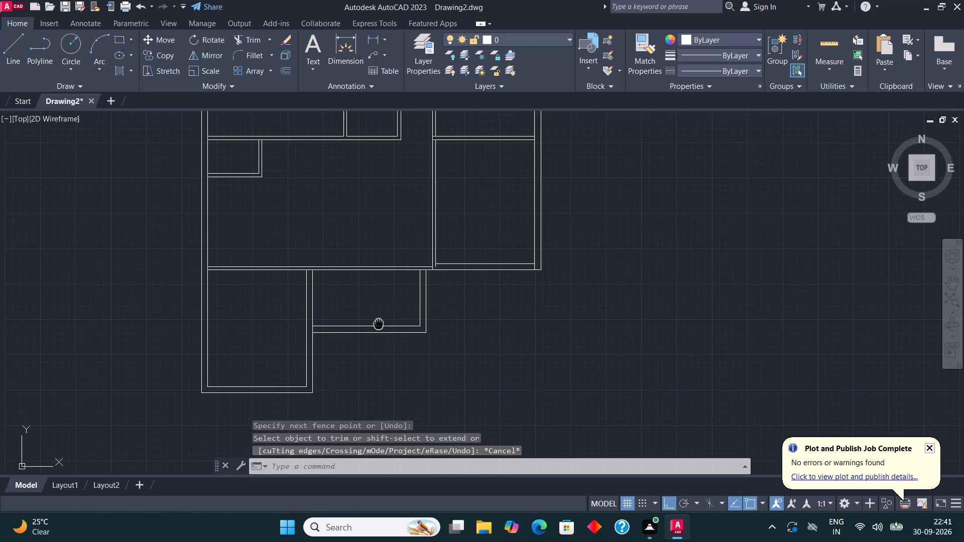
scroll(386, 335, "down", 1)
middle_click_drag(390, 339, 366, 384)
key("Escape")
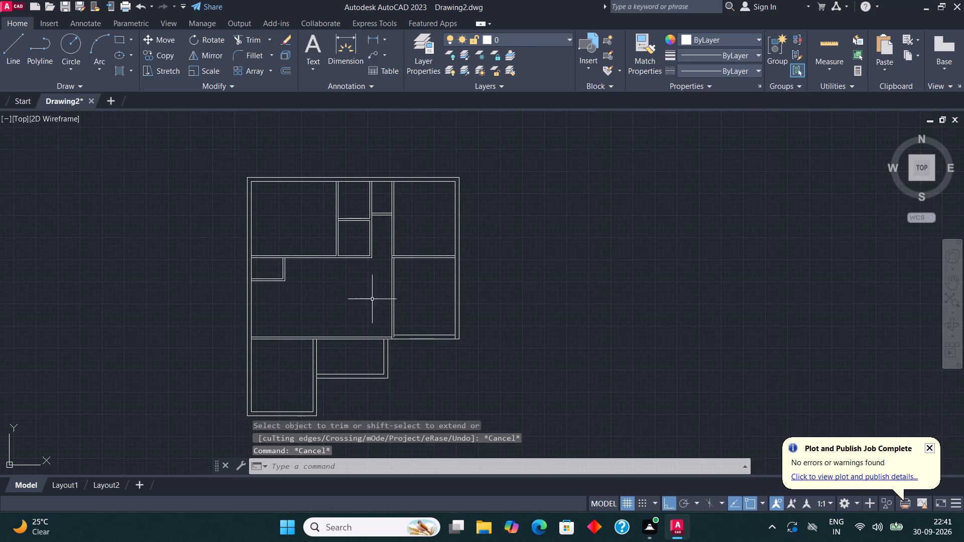
middle_click_drag(389, 209, 408, 163)
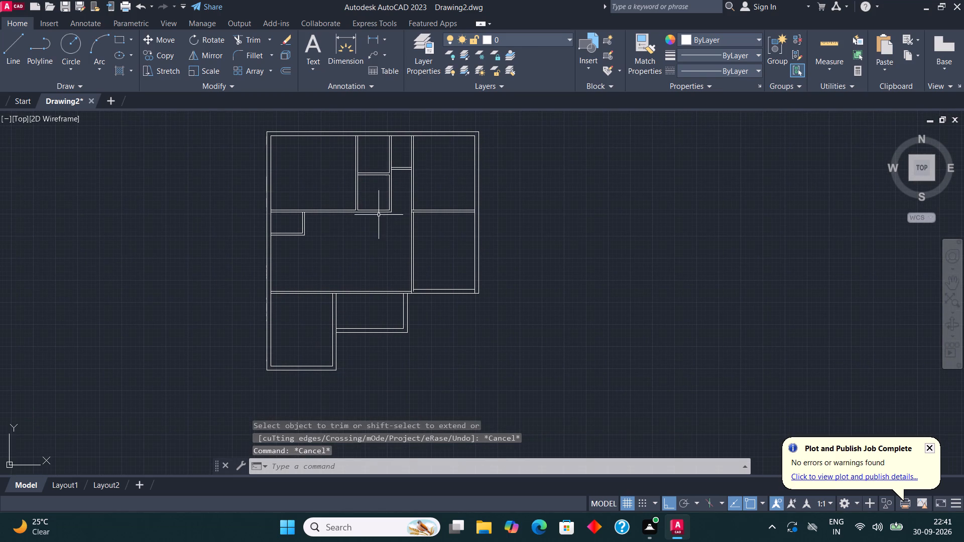
middle_click_drag(389, 279, 377, 260)
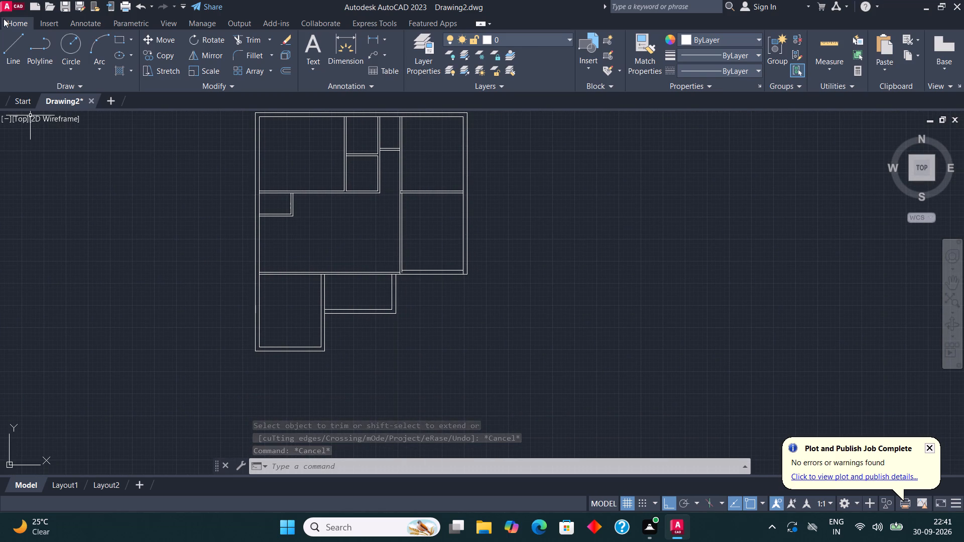
left_click(5, 44)
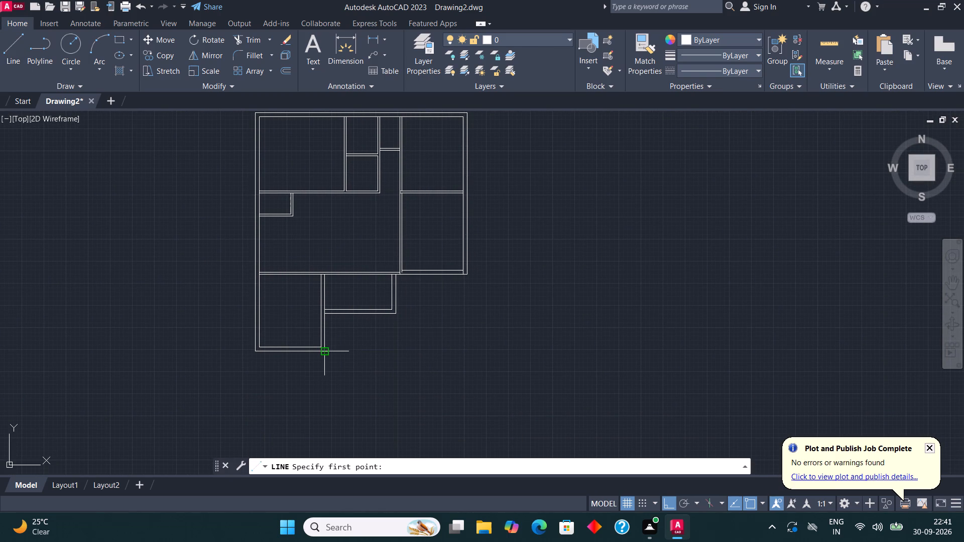
left_click(327, 353)
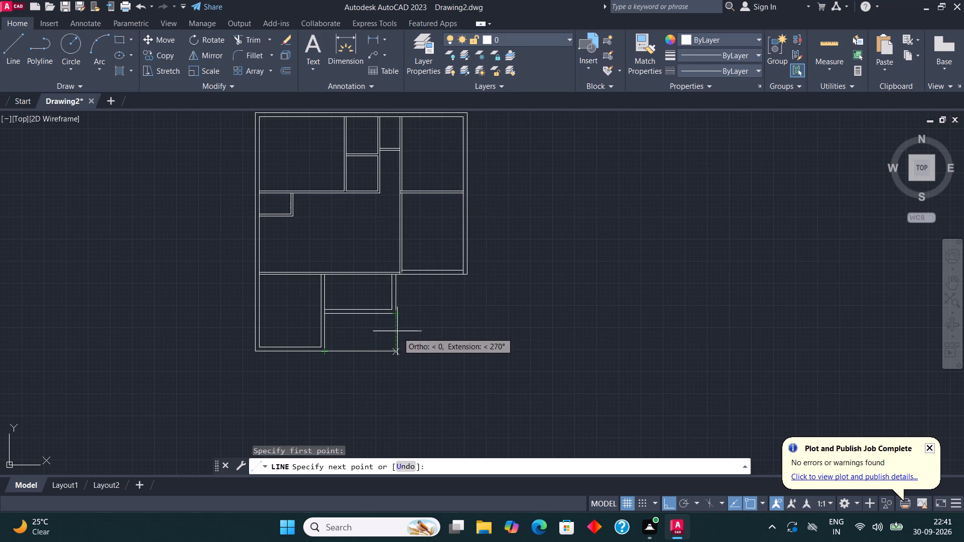
left_click(398, 335)
left_click(394, 311)
key("Escape")
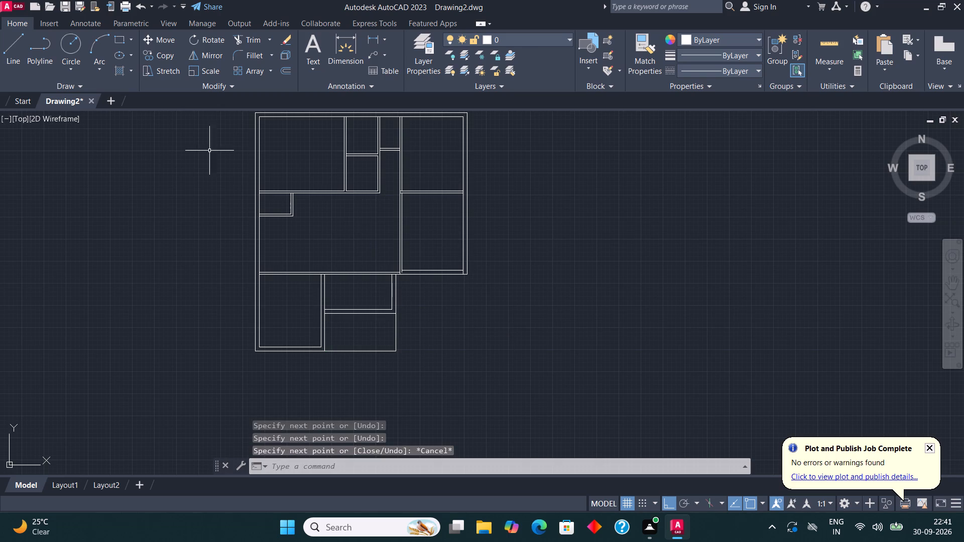
Draw a line down from the lower-right room's bottom wall near its outer corner and across to the newly enclosed space's right side.
left_click(8, 44)
middle_click_drag(433, 281, 389, 295)
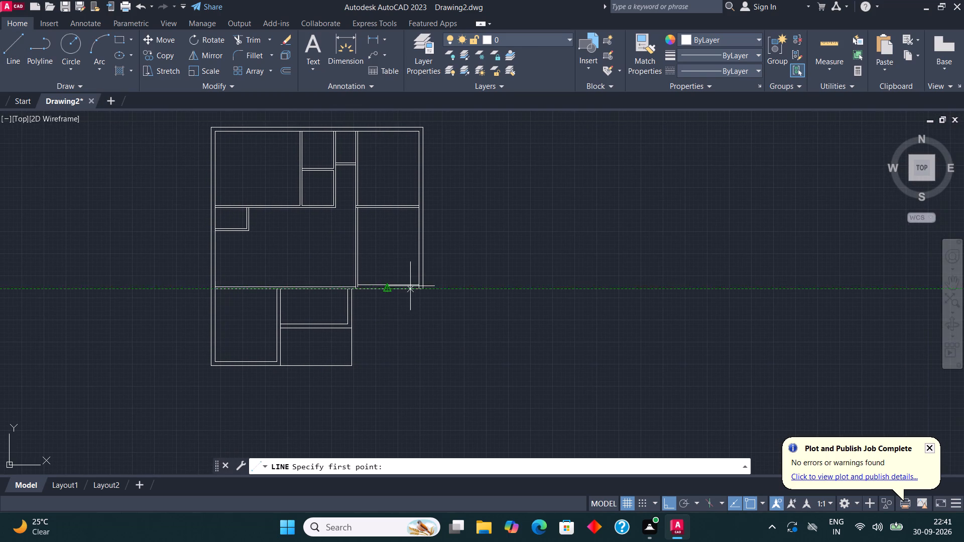
left_click(412, 289)
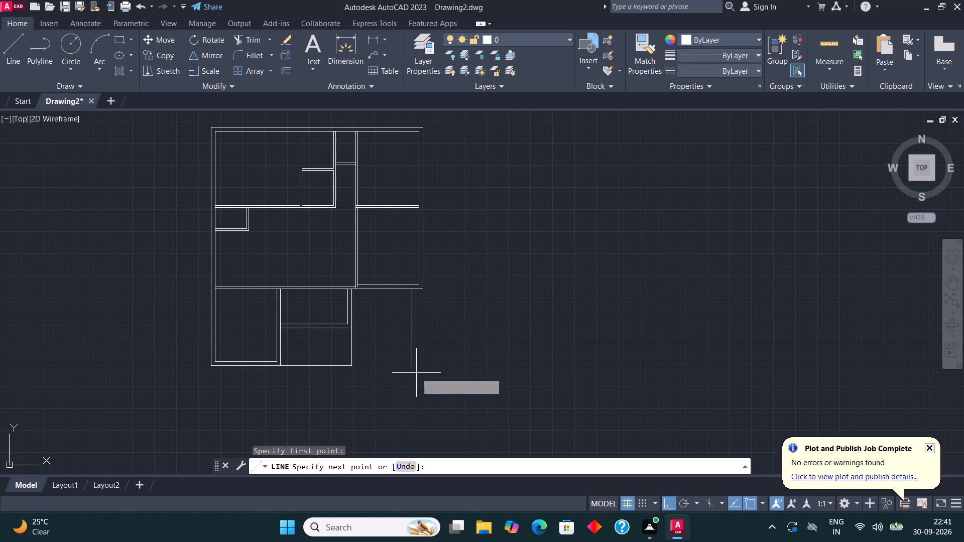
left_click(411, 361)
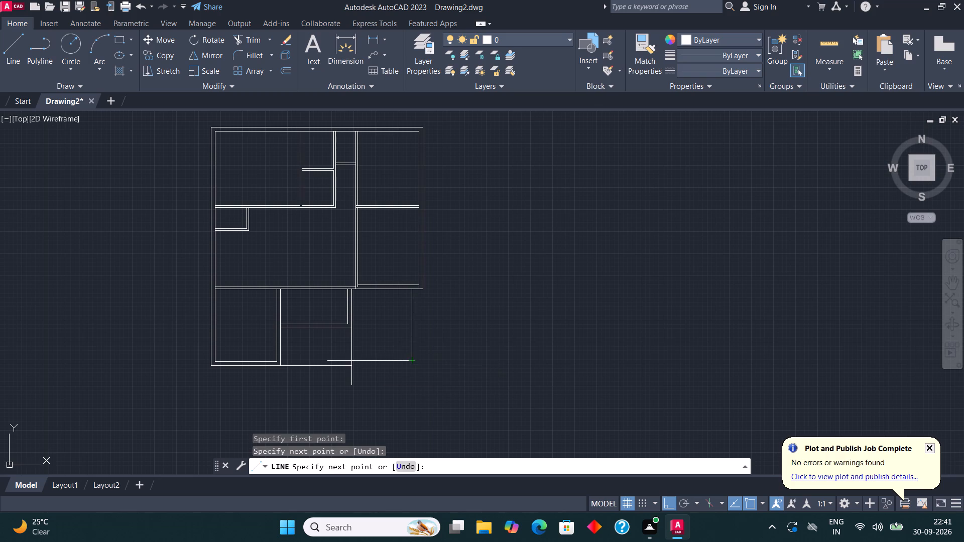
left_click(353, 358)
key("Escape")
Draw a window rectangle spanning the full thickness of the top outer wall above the top-left room.
middle_click_drag(465, 352, 494, 368)
middle_click_drag(467, 365, 456, 365)
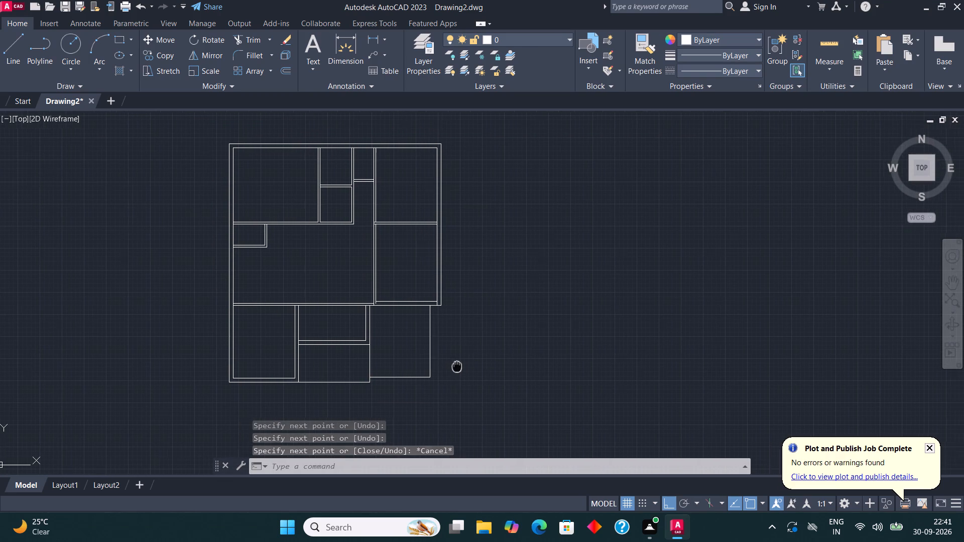
middle_click_drag(456, 365, 445, 384)
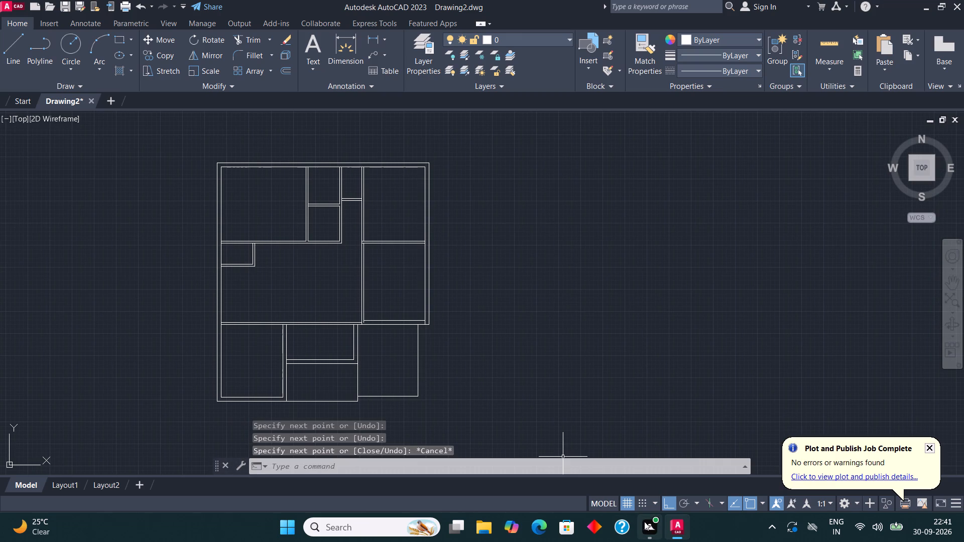
middle_click_drag(485, 316, 497, 315)
middle_click_drag(306, 281, 331, 355)
scroll(293, 236, "up", 3)
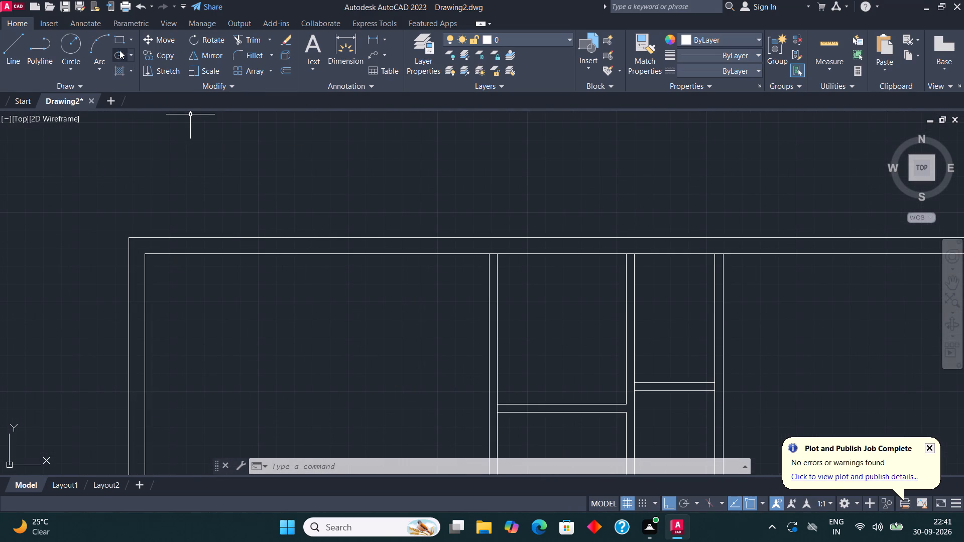
left_click(120, 43)
left_click(120, 43)
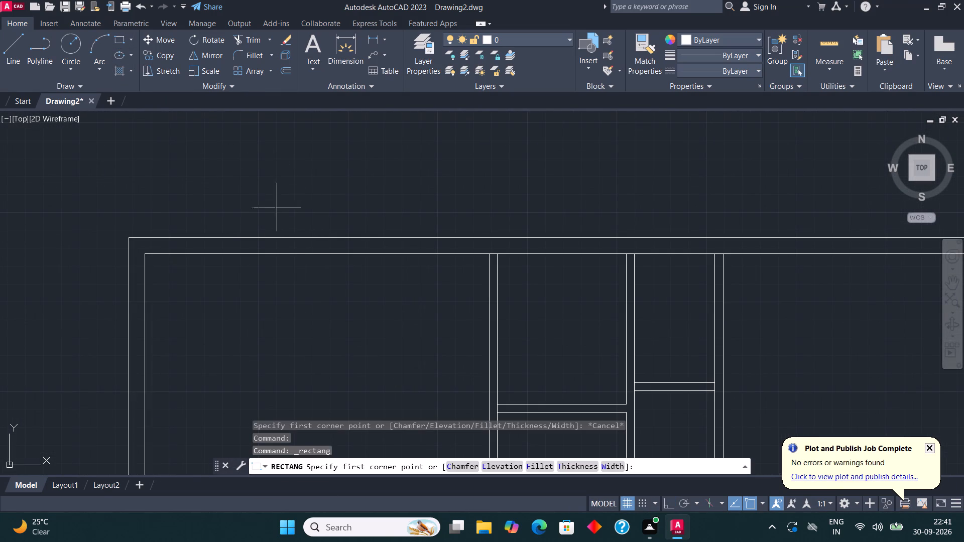
left_click(232, 236)
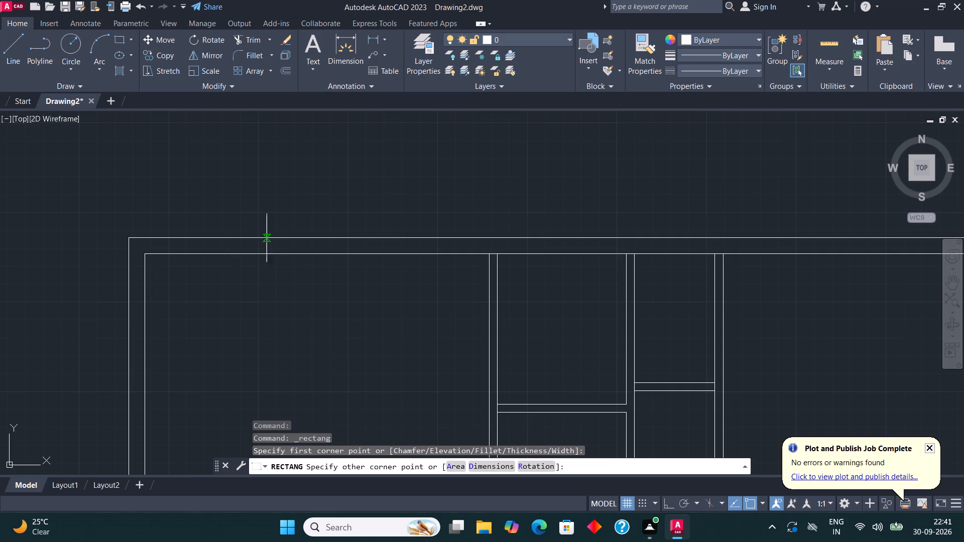
left_click(398, 255)
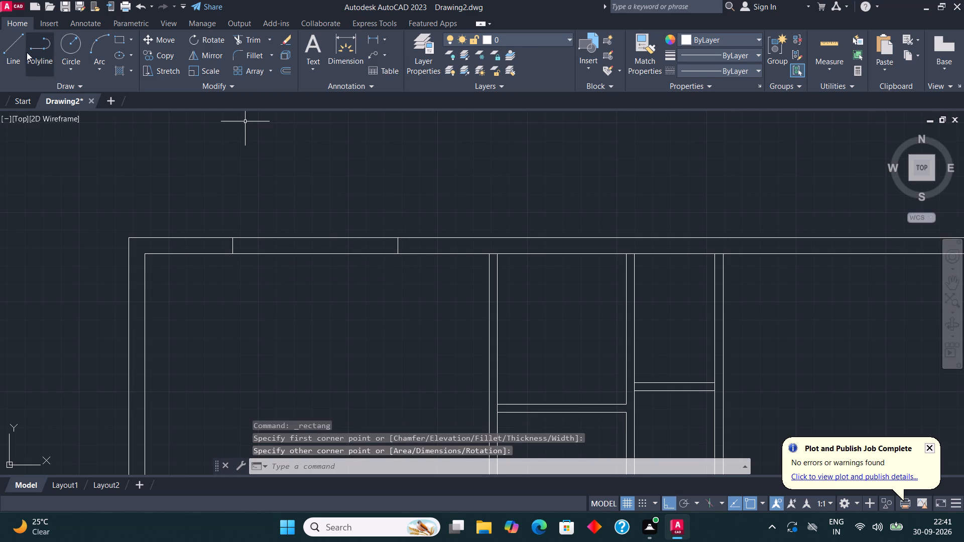
Draw a horizontal centre line between the midpoints of the window rectangle's short sides.
left_click(21, 43)
left_click(234, 247)
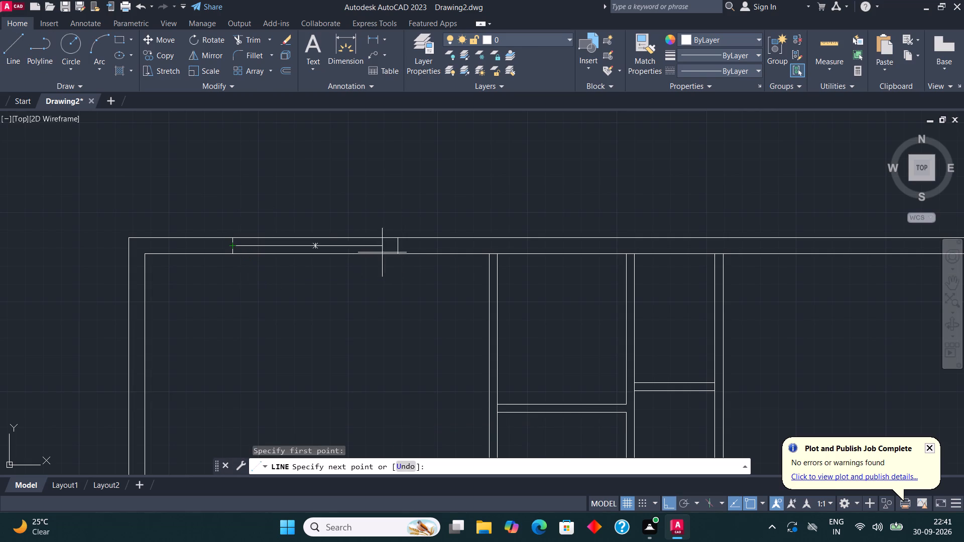
left_click(396, 249)
key("Escape")
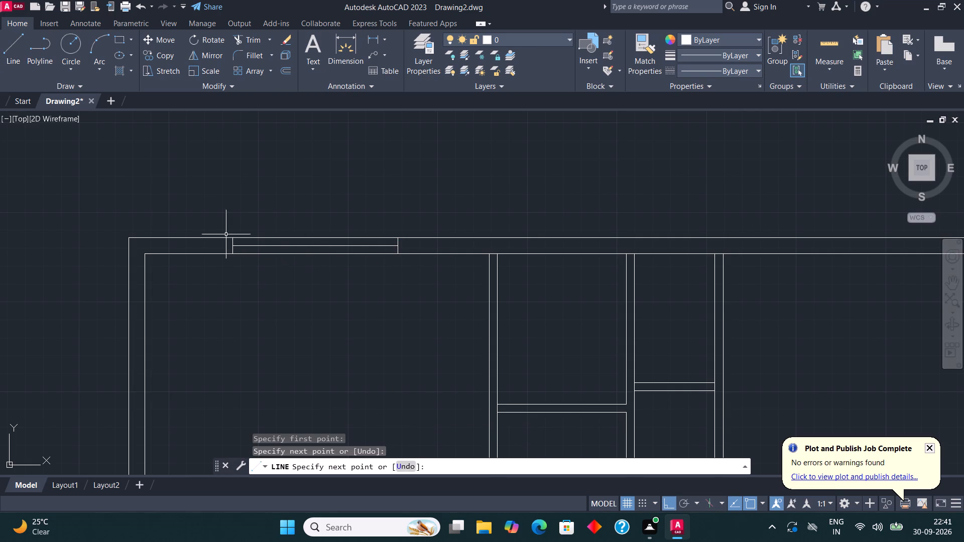
Save the drawing in the Downloads folder as 3BHK 1.
left_click(10, 4)
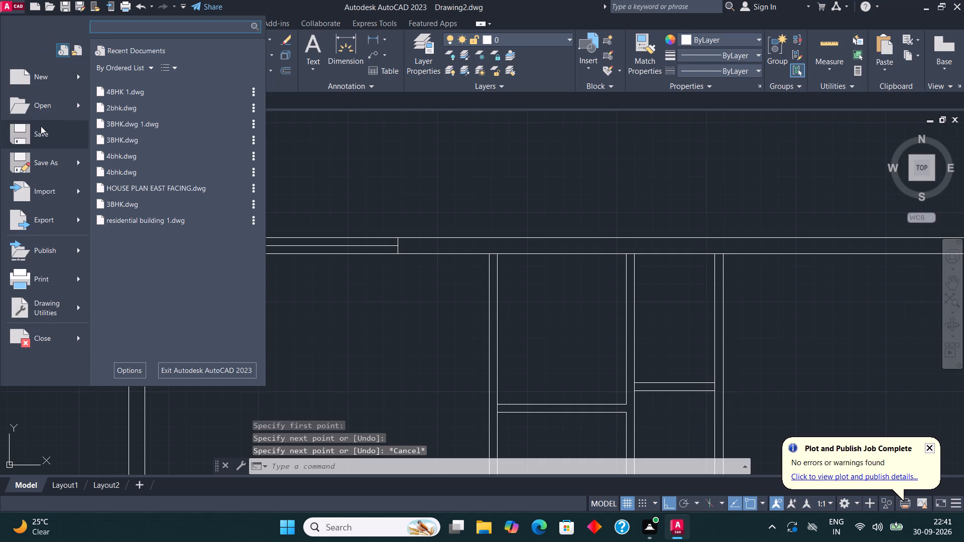
left_click(43, 133)
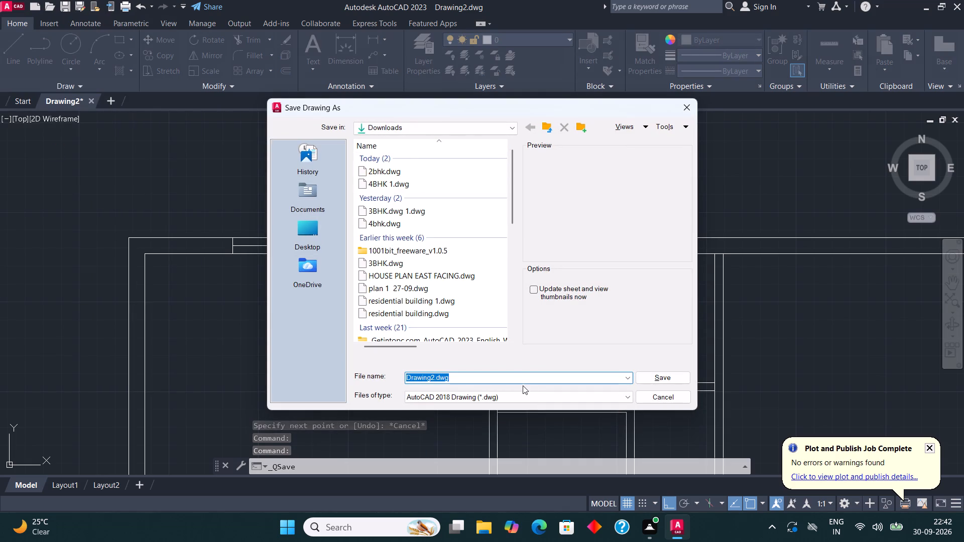
type("3BHK")
key("space")
key("1")
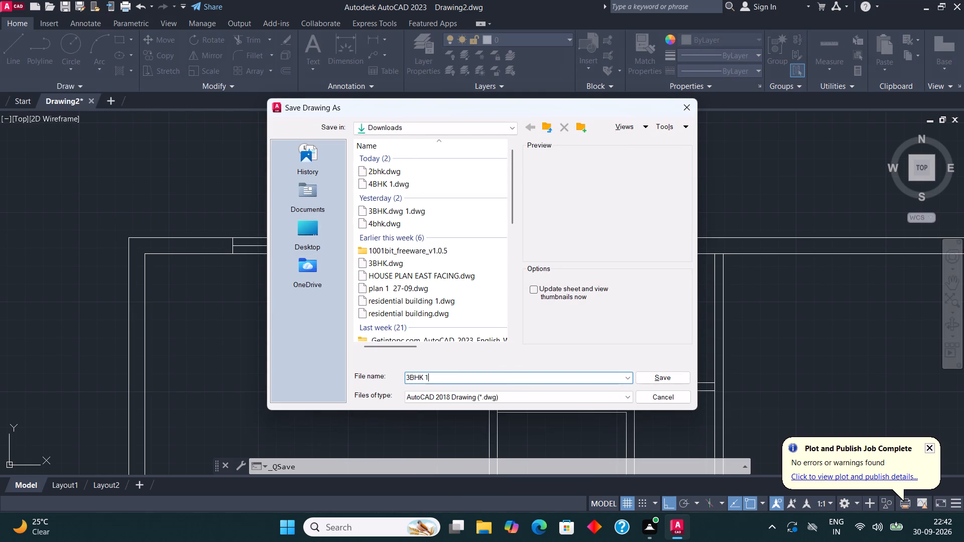
left_click(650, 378)
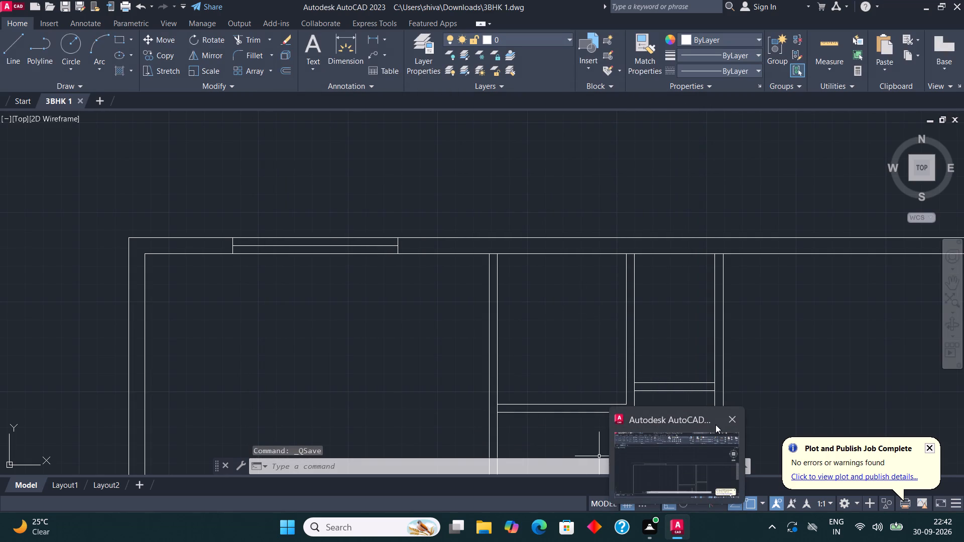
Close the AutoCAD window.
left_click(732, 418)
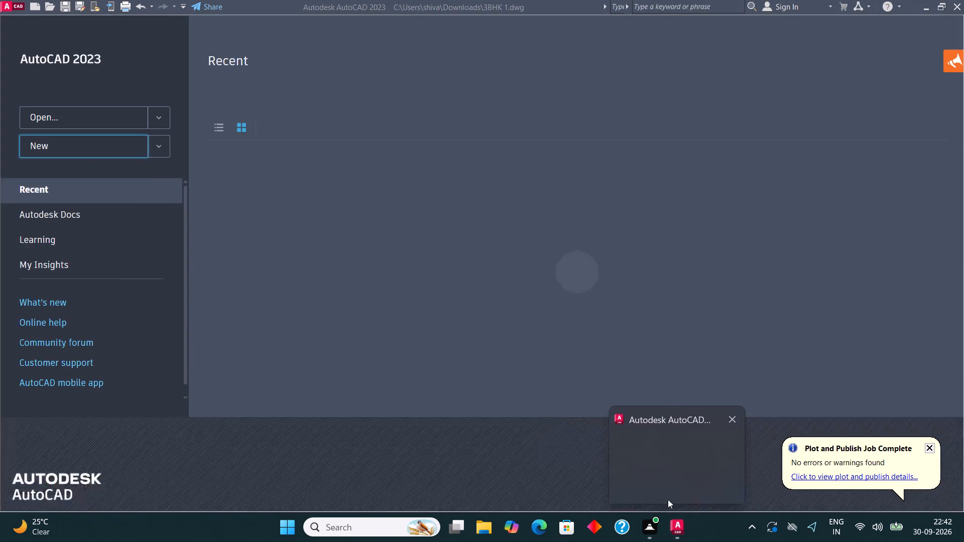
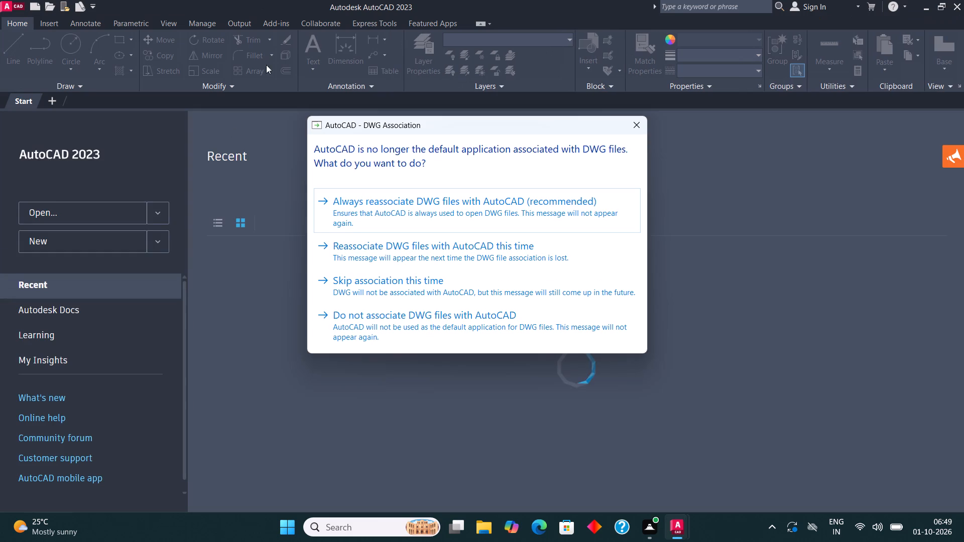
Dismiss the DWG association prompt and open the drawing 3BHK 1.dwg from the Downloads folder.
left_click(635, 125)
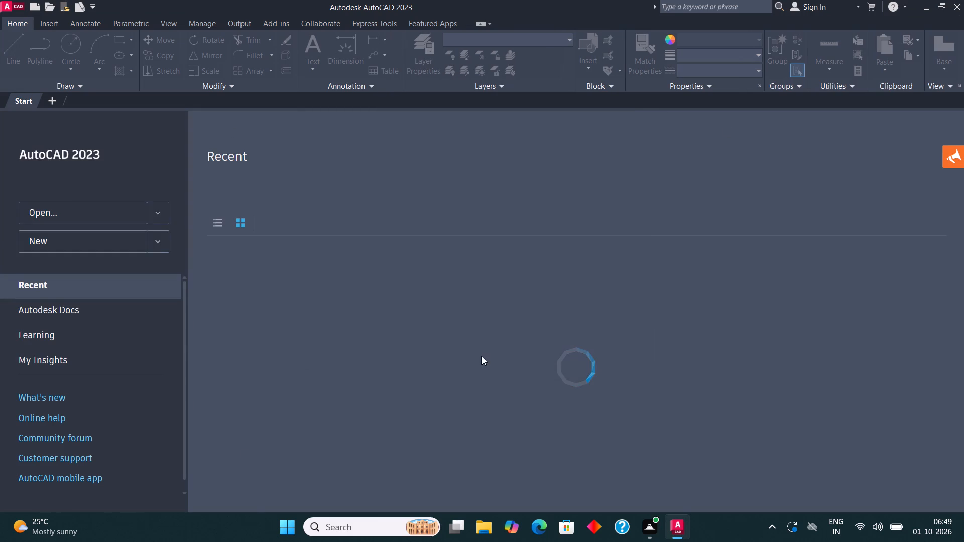
left_click(68, 208)
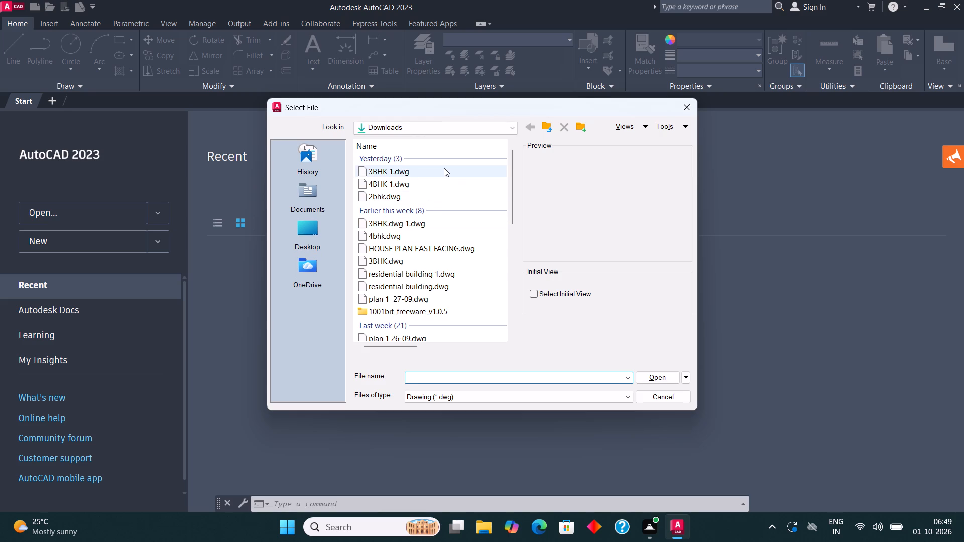
left_click(444, 168)
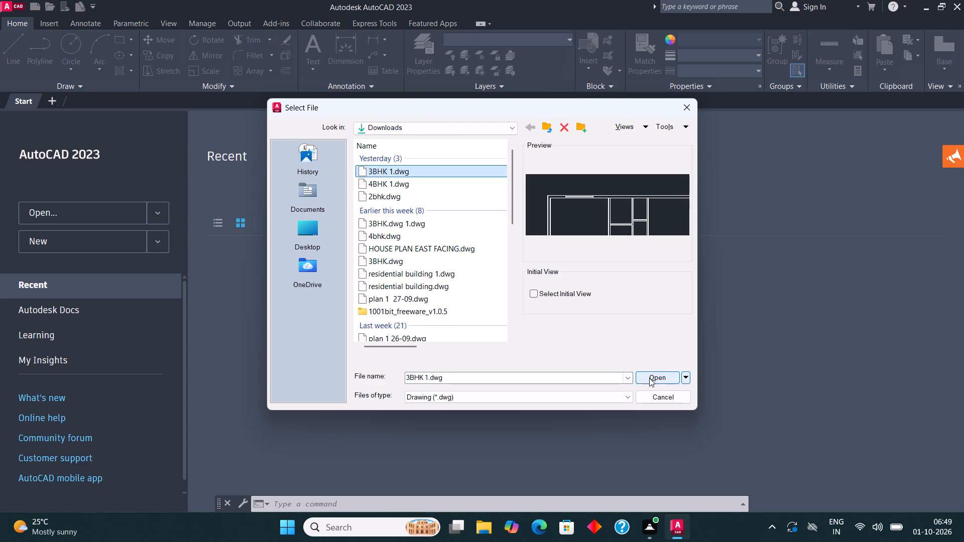
left_click(649, 378)
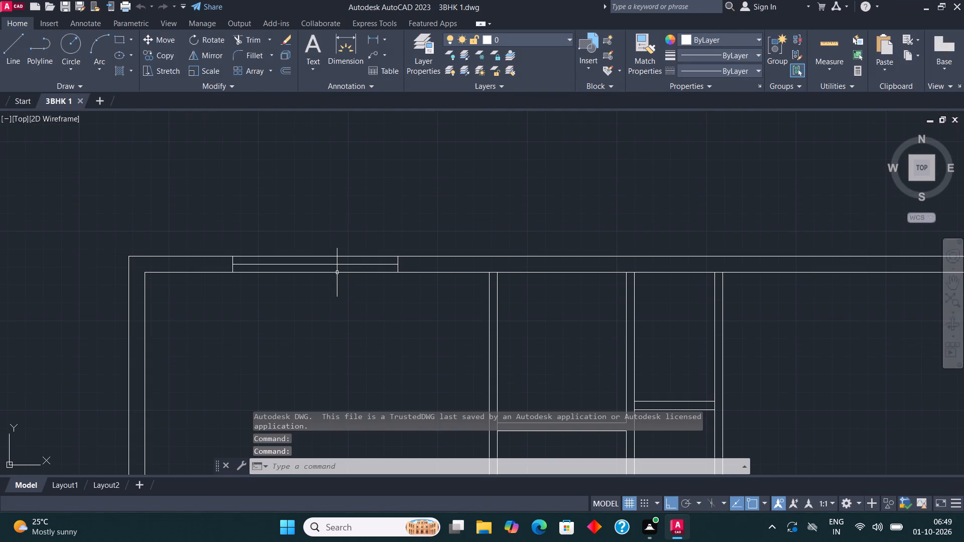
Draw a second window rectangle spanning the top outer wall's thickness, above the small room beside the top-left room.
scroll(224, 223, "down", 2)
middle_click_drag(427, 256, 383, 273)
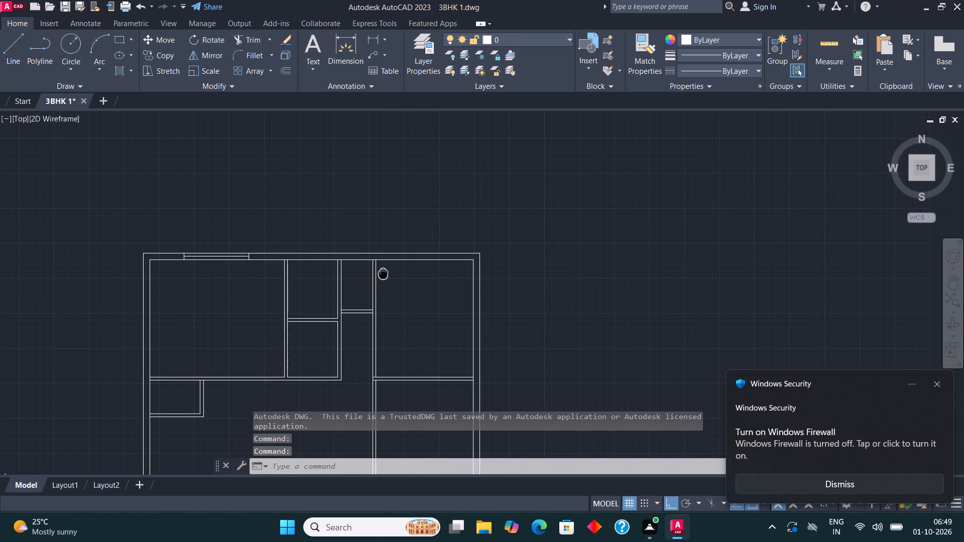
left_click(937, 382)
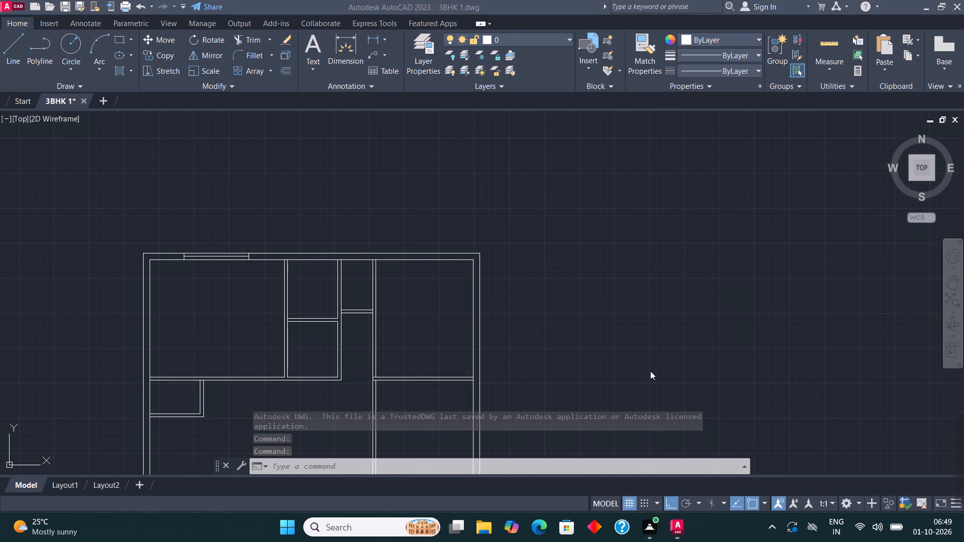
middle_click_drag(363, 350, 386, 454)
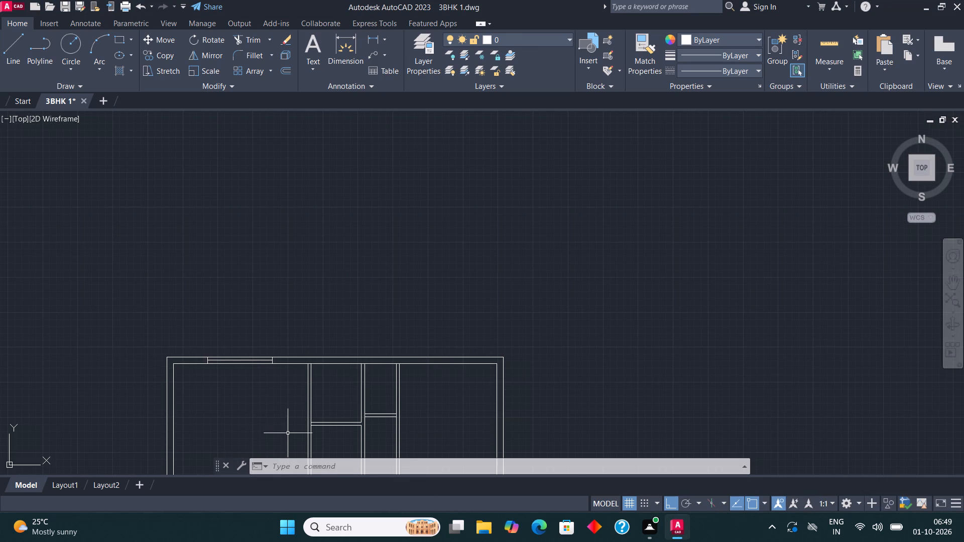
scroll(288, 432, "up", 3)
scroll(308, 382, "down", 2)
left_click(116, 45)
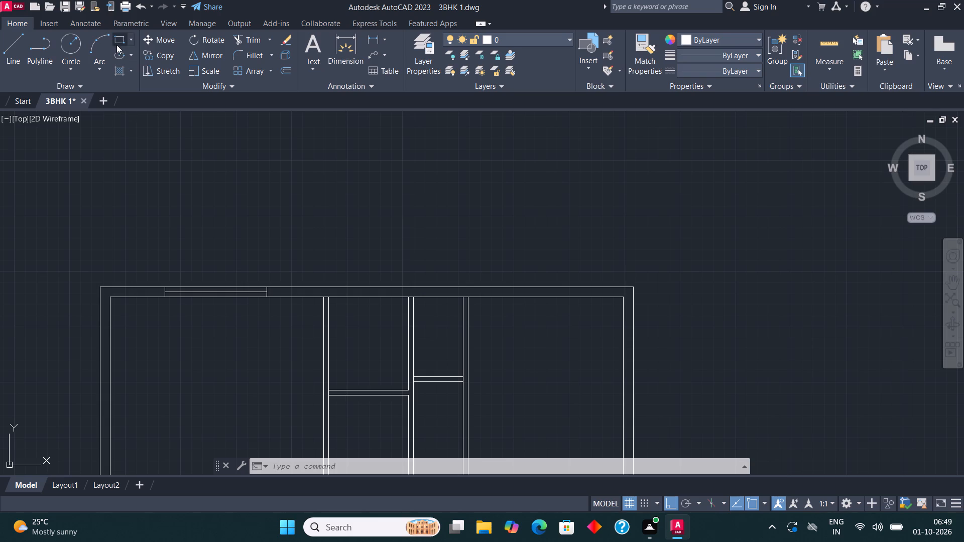
scroll(383, 298, "up", 2)
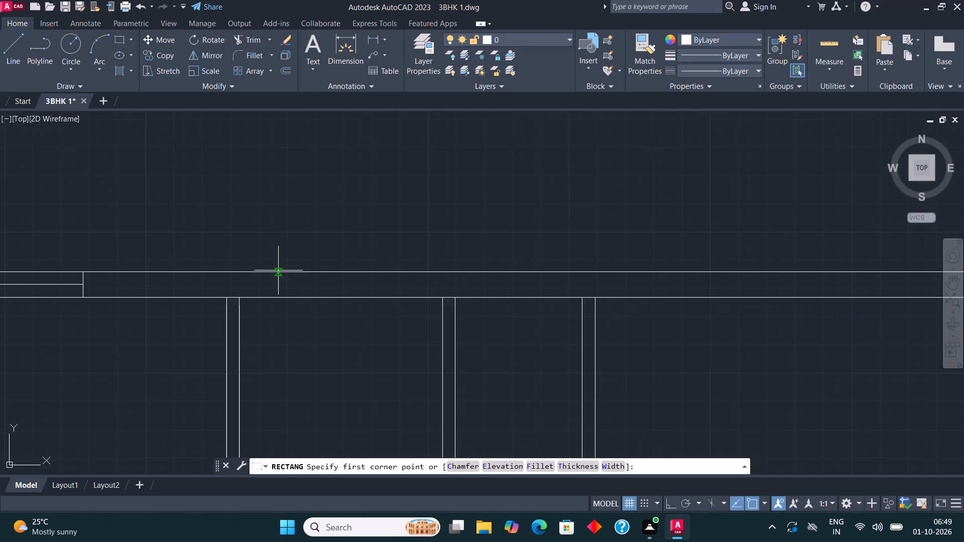
left_click(273, 272)
left_click(419, 298)
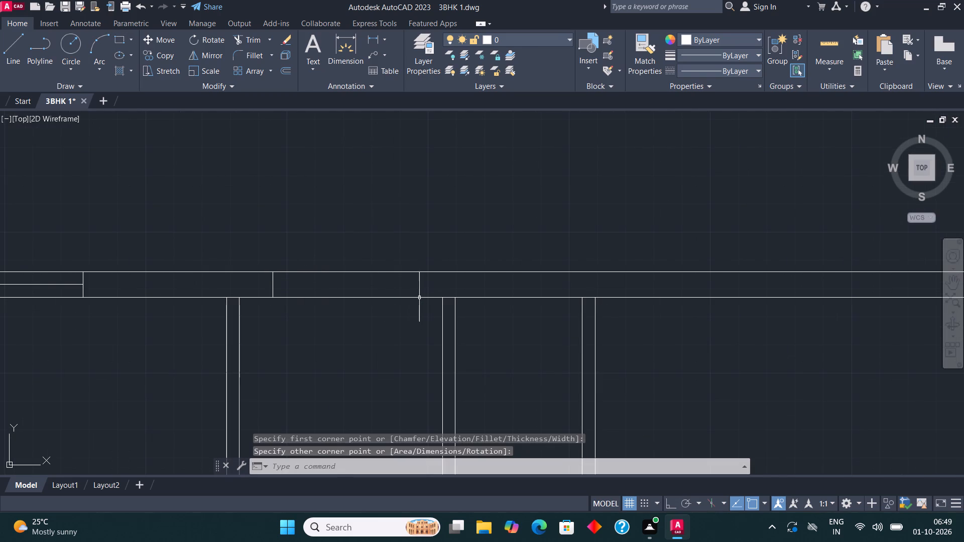
Draw a horizontal centre line between the midpoints of the second window rectangle's short sides.
left_click(24, 33)
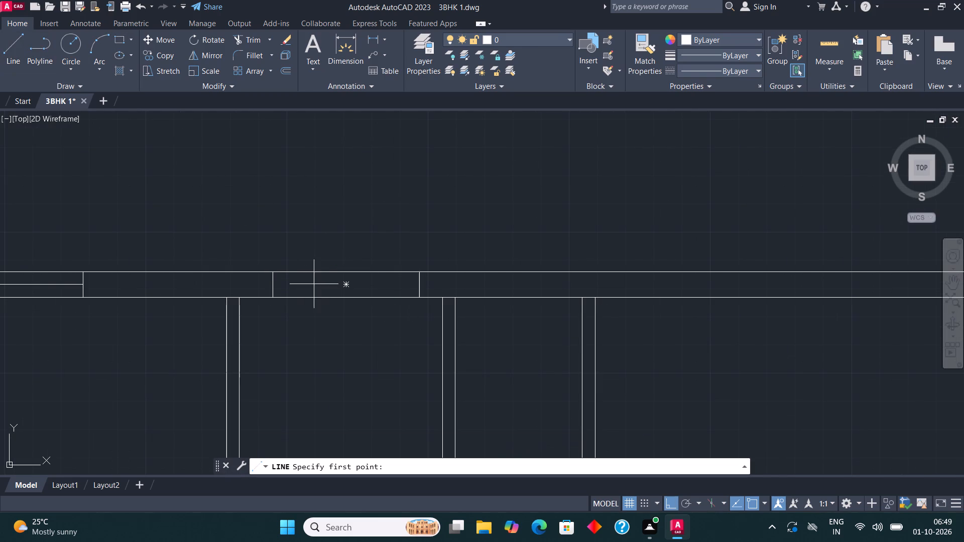
left_click(271, 282)
left_click(418, 284)
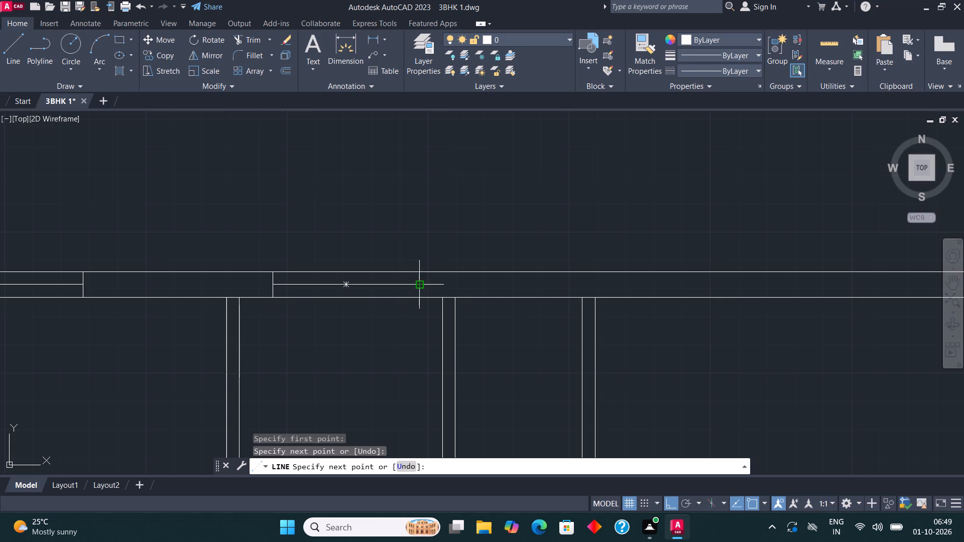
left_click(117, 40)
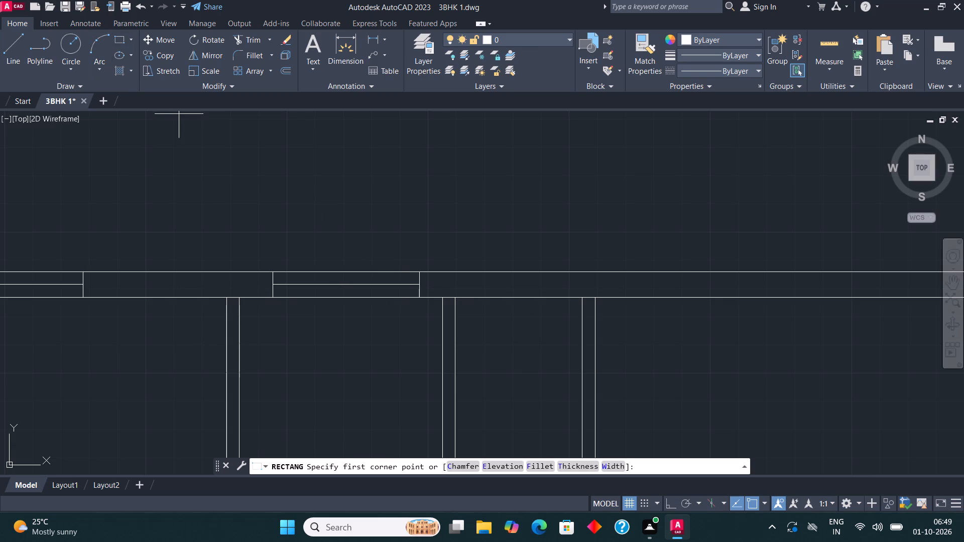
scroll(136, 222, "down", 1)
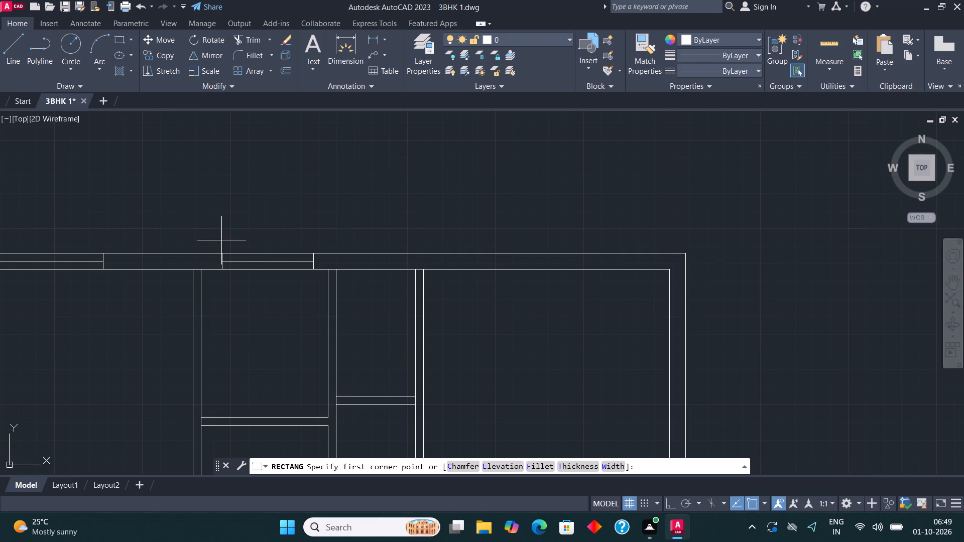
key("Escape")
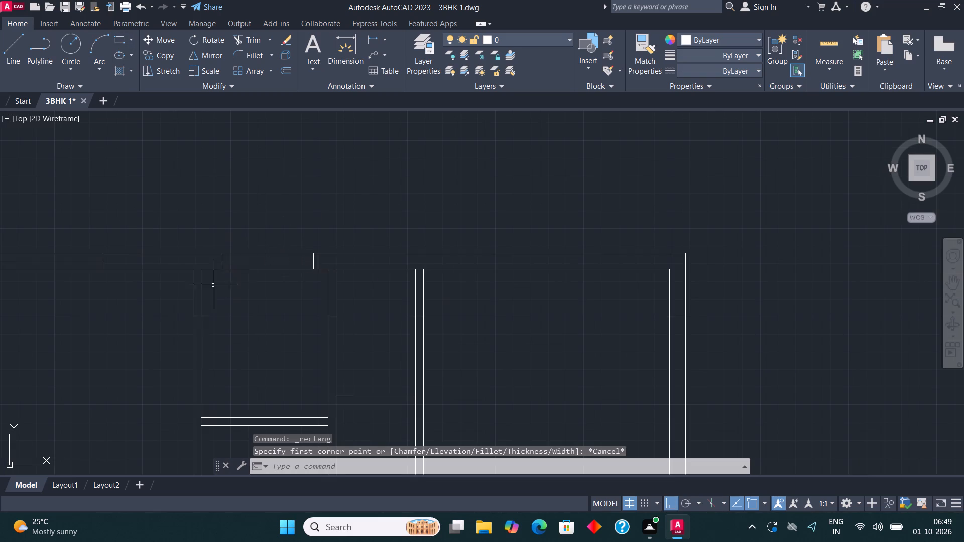
Copy the second window with its centre line along the top outer wall towards the right, using its top-left corner as base point.
left_click(210, 278)
left_click(318, 226)
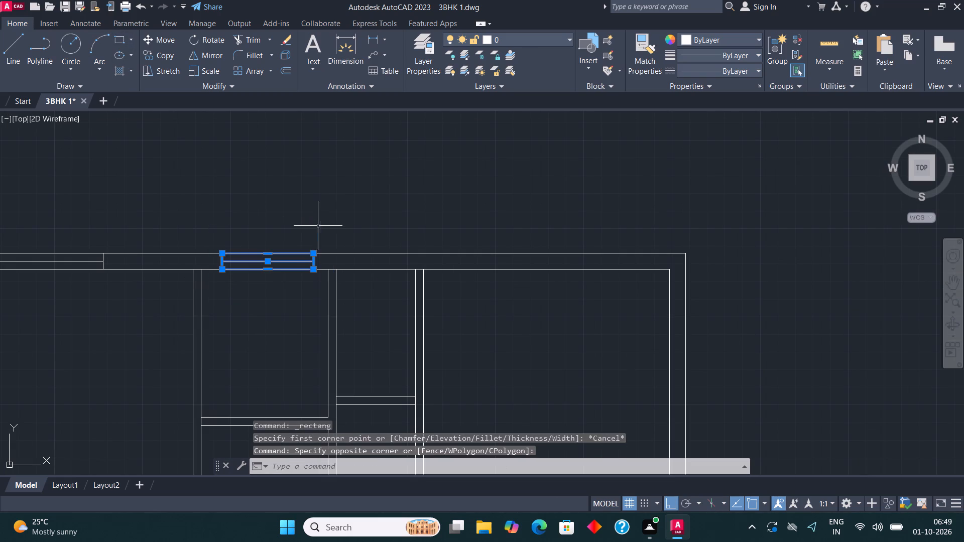
left_click(166, 55)
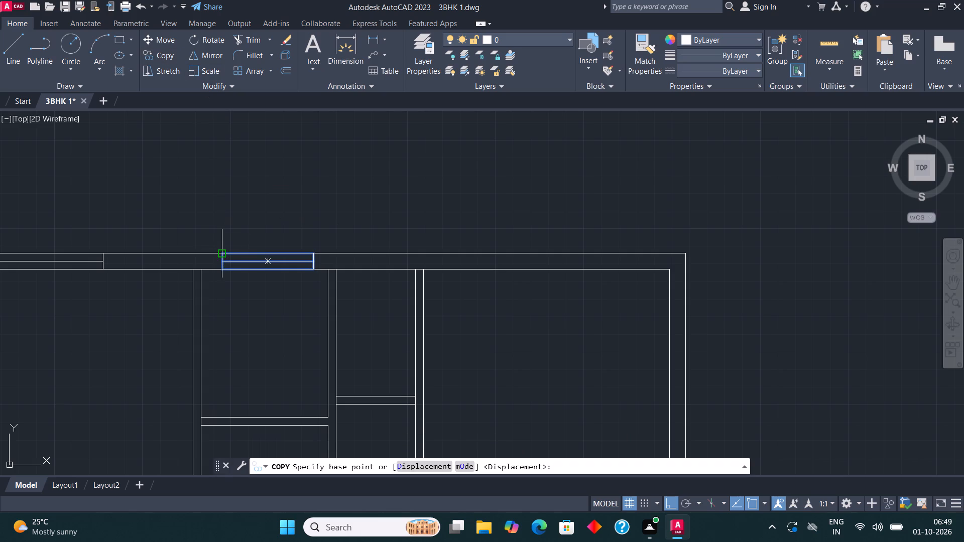
left_click(222, 250)
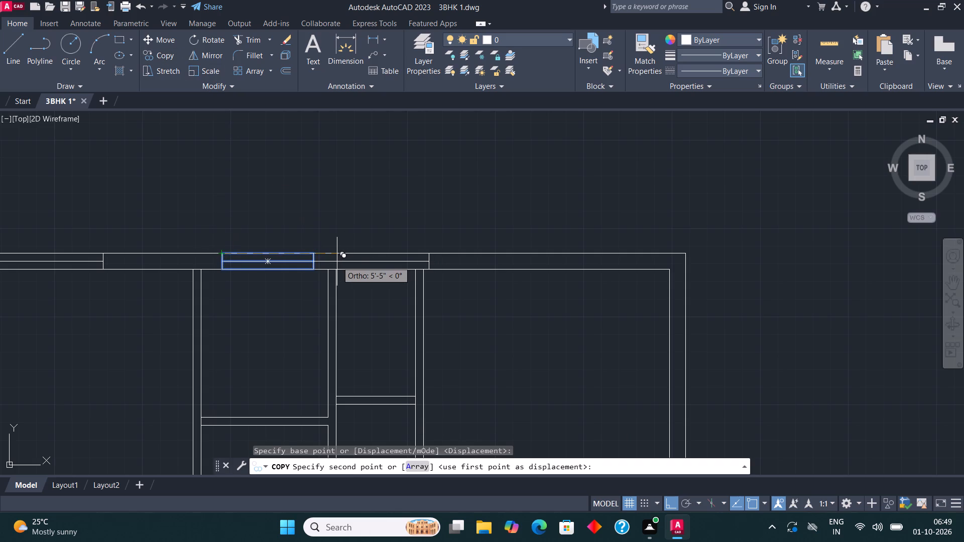
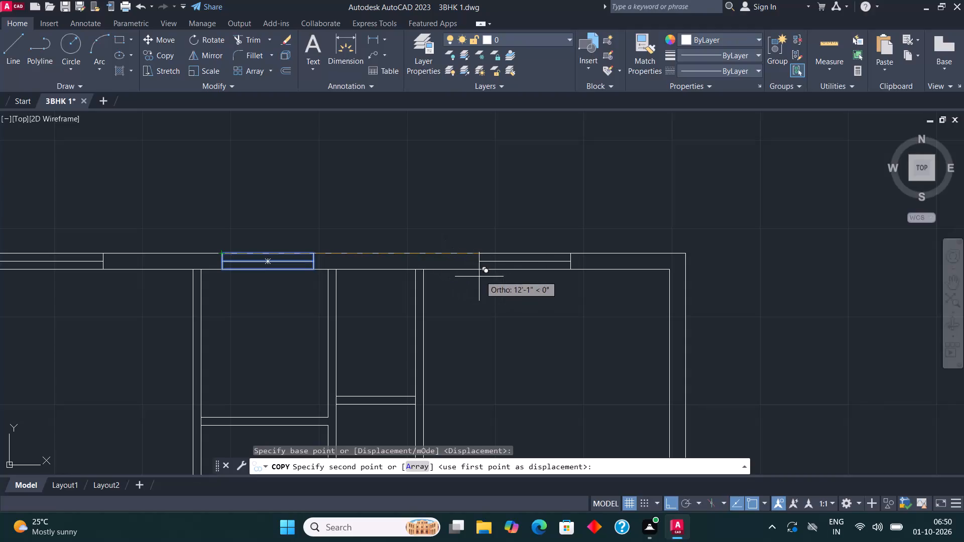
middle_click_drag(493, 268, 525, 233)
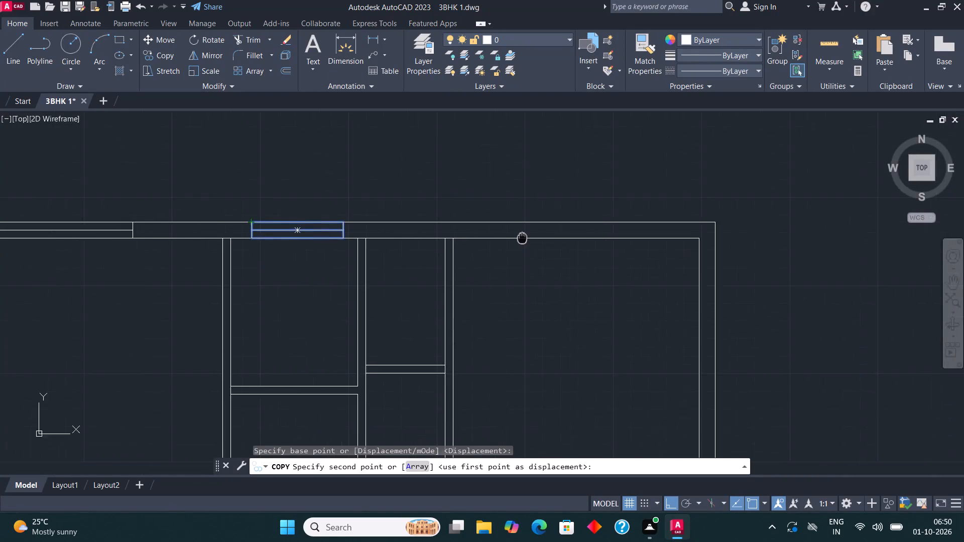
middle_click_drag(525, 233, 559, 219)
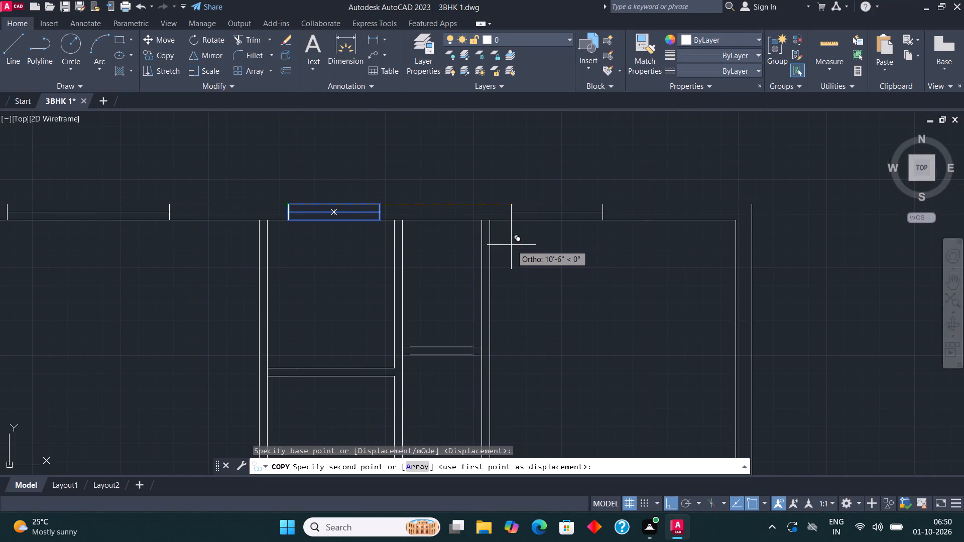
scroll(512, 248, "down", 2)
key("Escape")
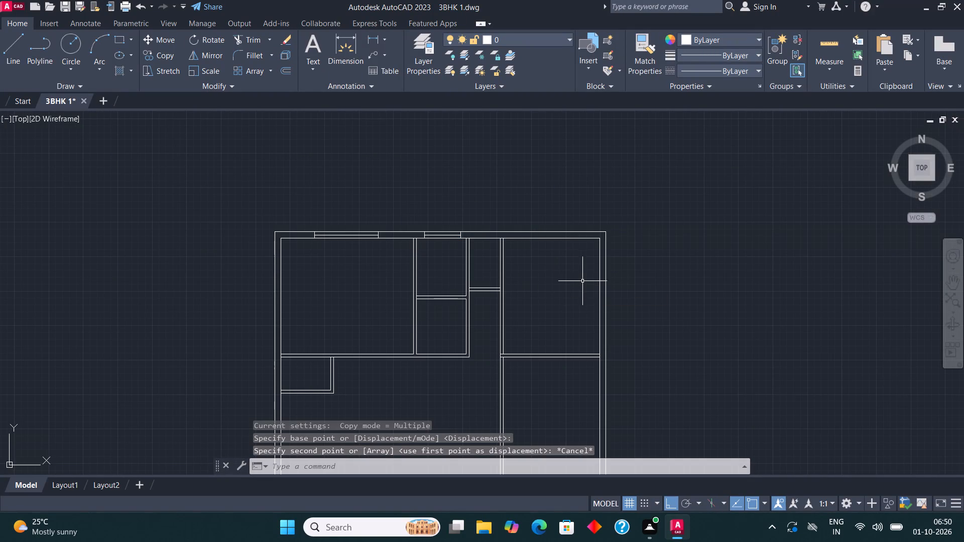
Delete the window rectangle and its centre line in the top outer wall above the small room beside the top-left room.
middle_click_drag(562, 270, 486, 253)
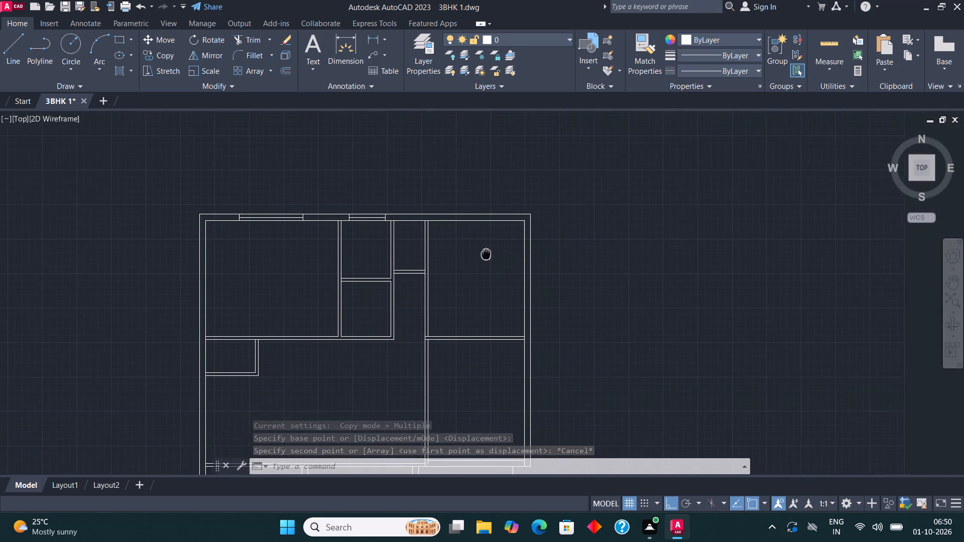
middle_click_drag(486, 253, 502, 265)
scroll(431, 284, "up", 3)
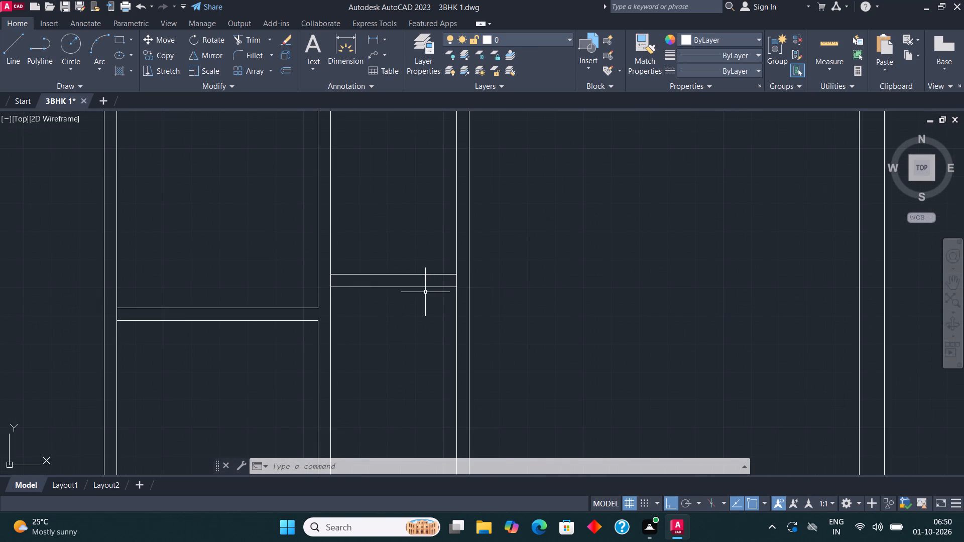
middle_click_drag(440, 310, 443, 438)
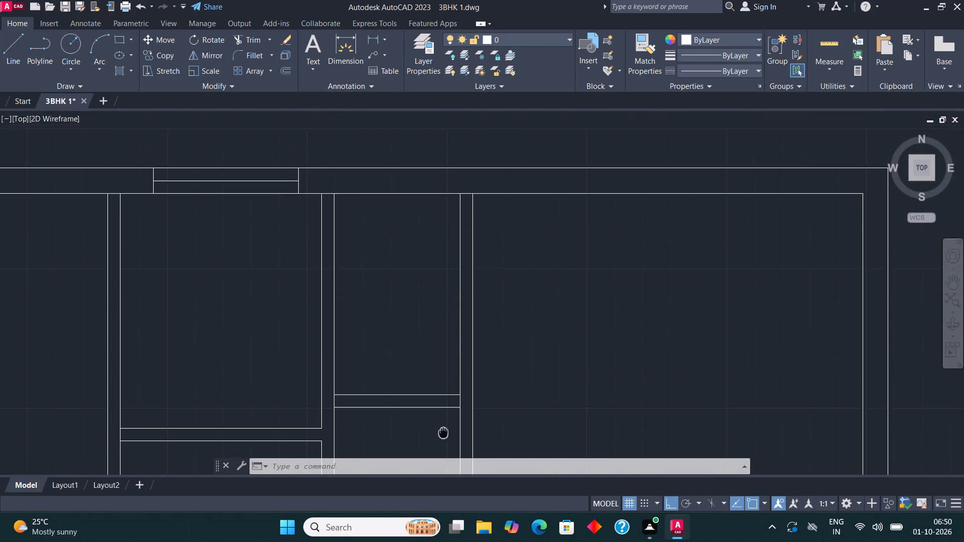
middle_click_drag(443, 438, 446, 445)
middle_click_drag(435, 237, 479, 319)
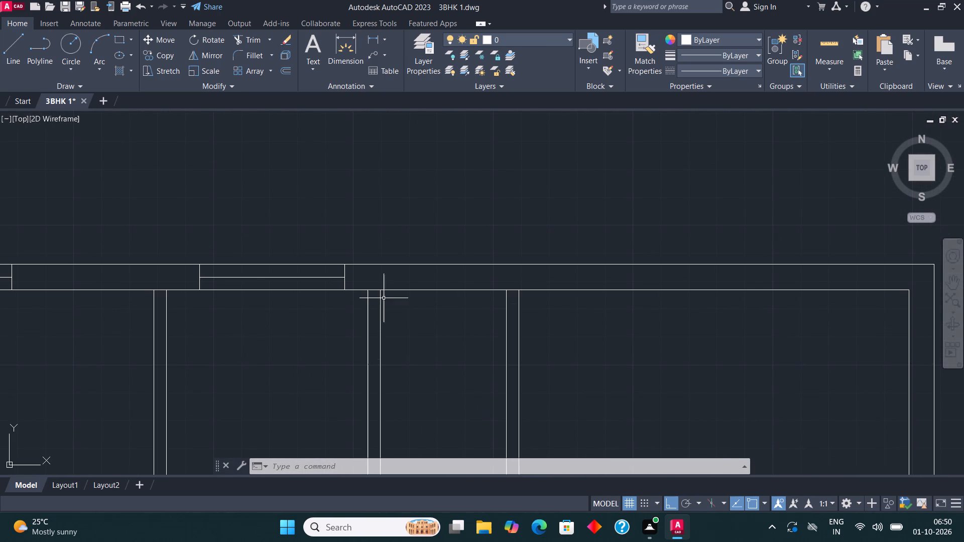
left_click(169, 304)
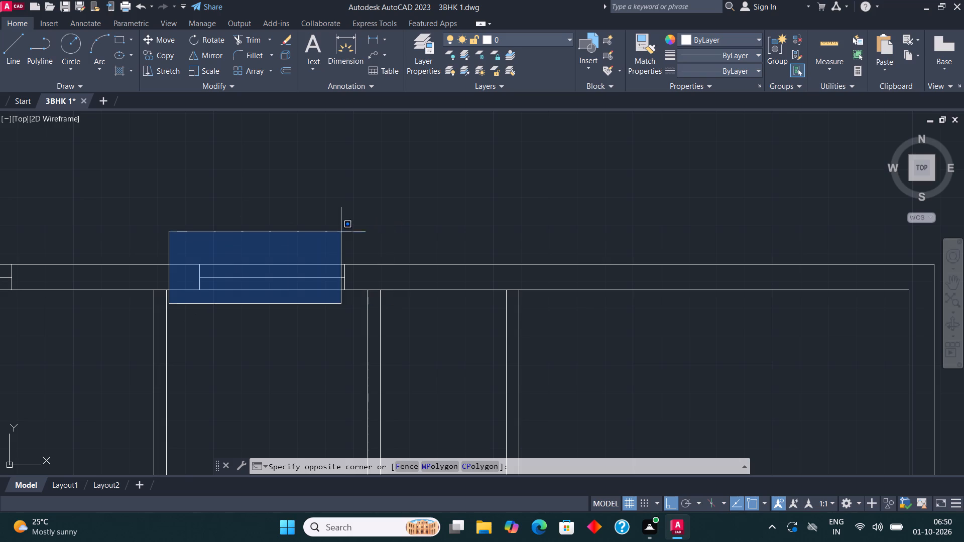
left_click(341, 231)
left_click(183, 291)
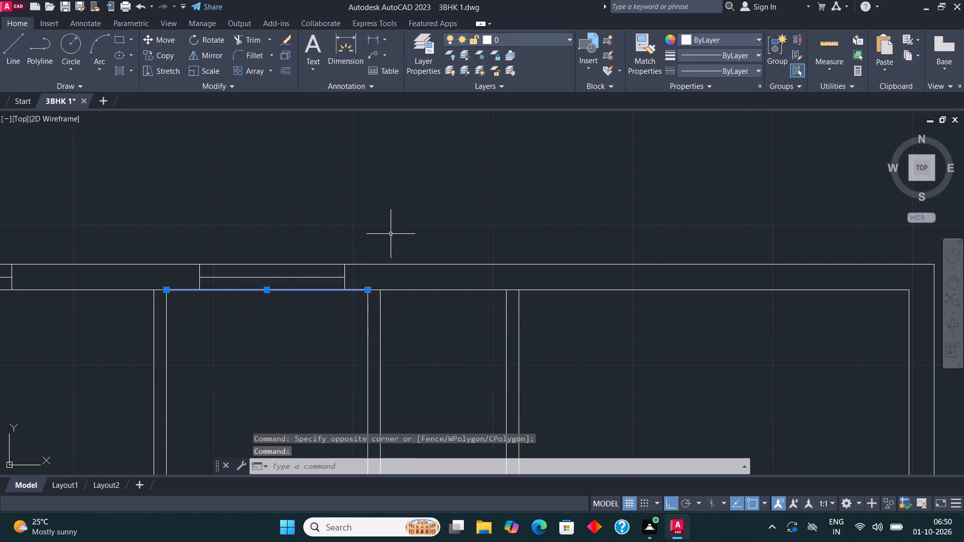
key("Escape")
left_click(182, 304)
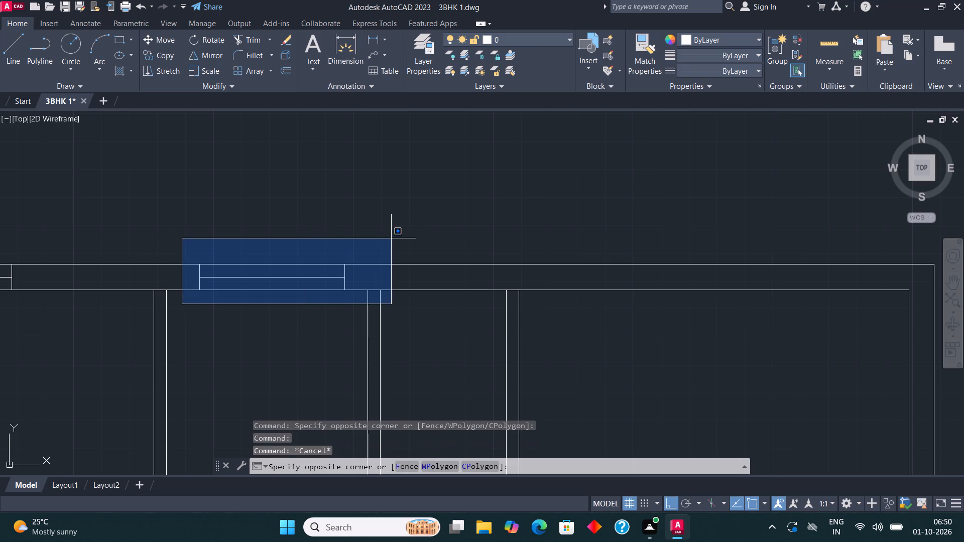
left_click(382, 239)
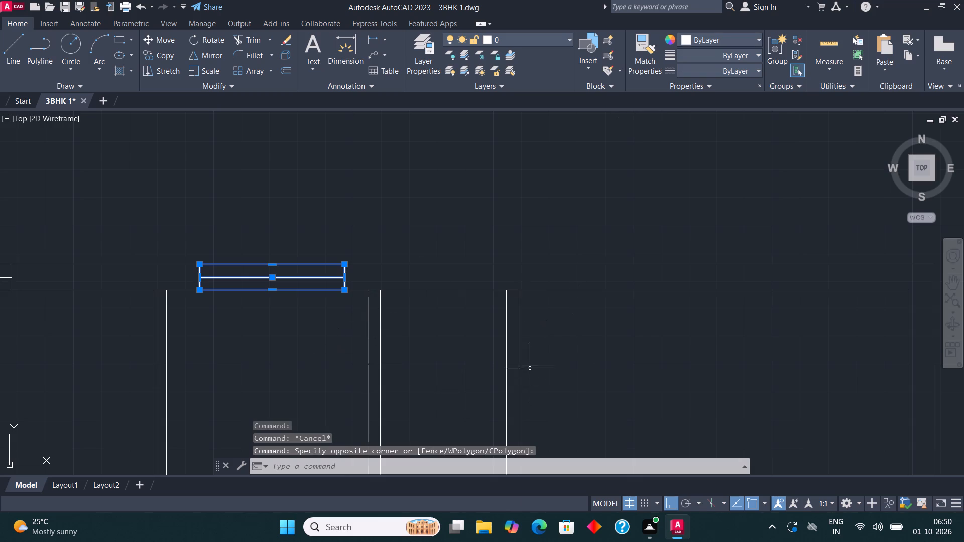
key("Delete")
Draw a shorter window rectangle across the top outer wall above the small room beside the top-left room, with a horizontal centre line.
left_click(117, 39)
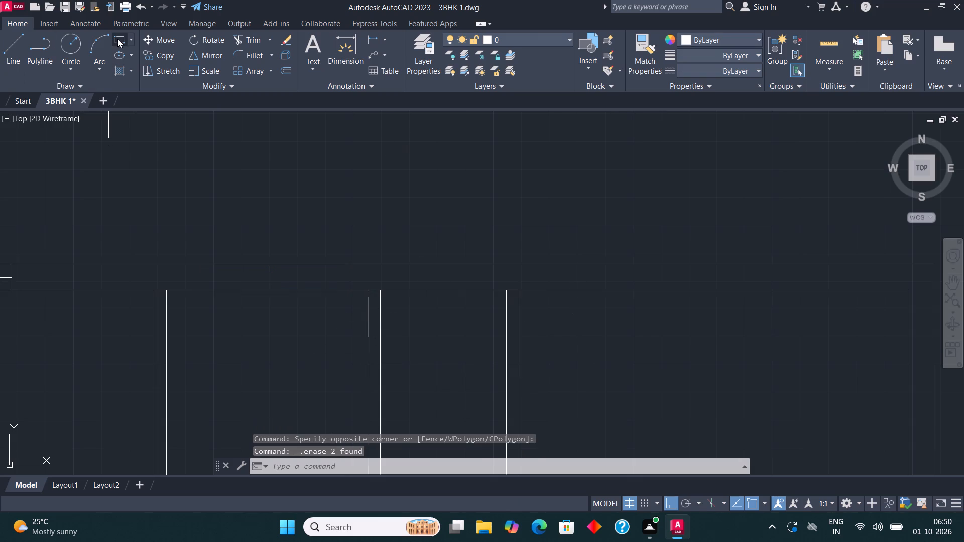
left_click(216, 288)
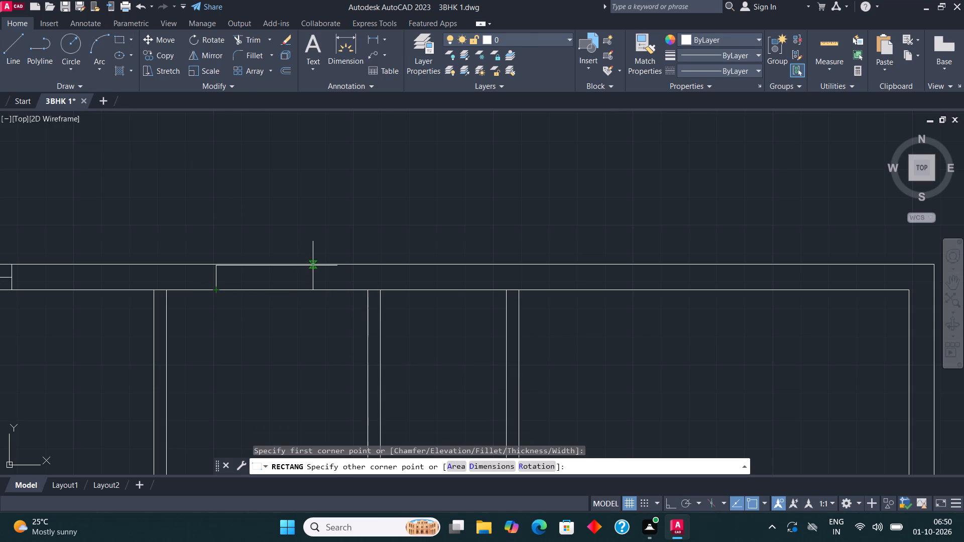
left_click(313, 265)
left_click(21, 53)
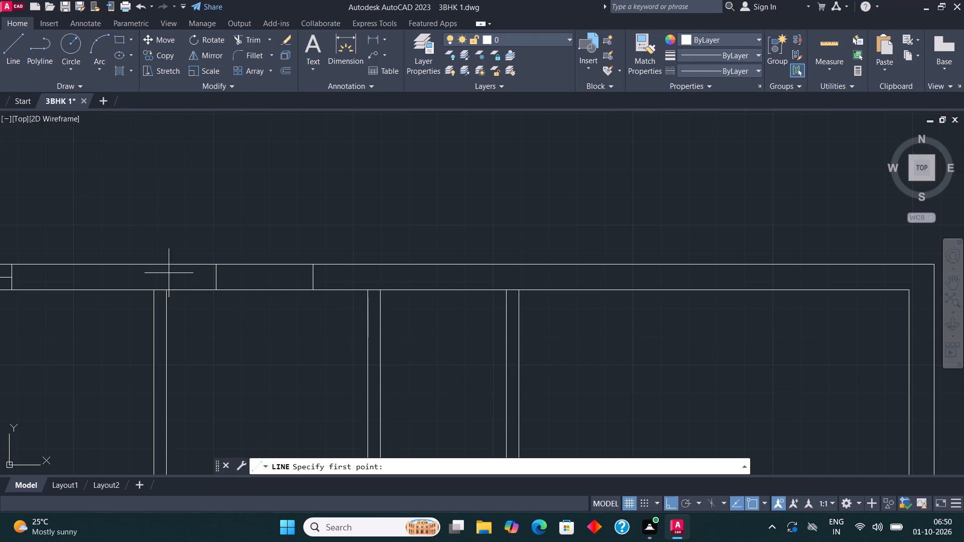
left_click(220, 271)
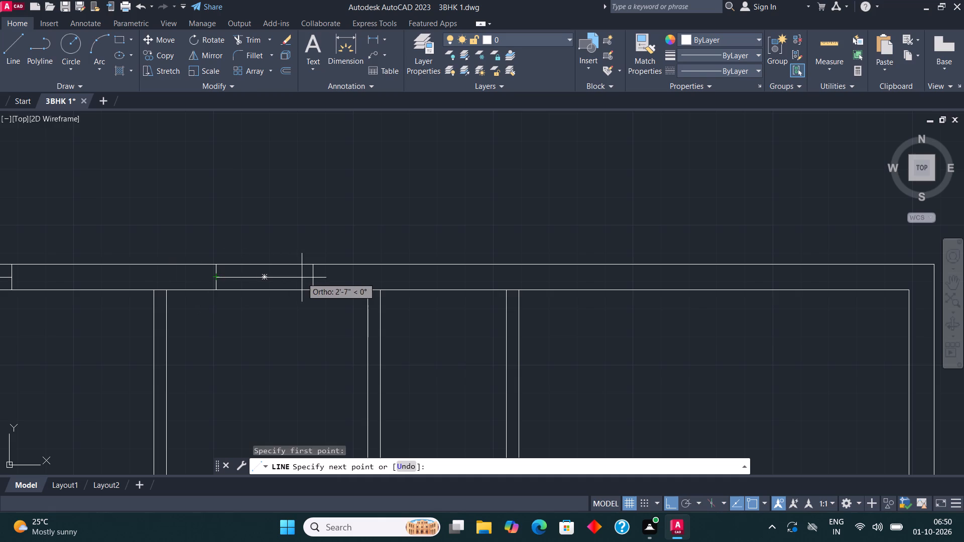
left_click(313, 280)
key("Escape")
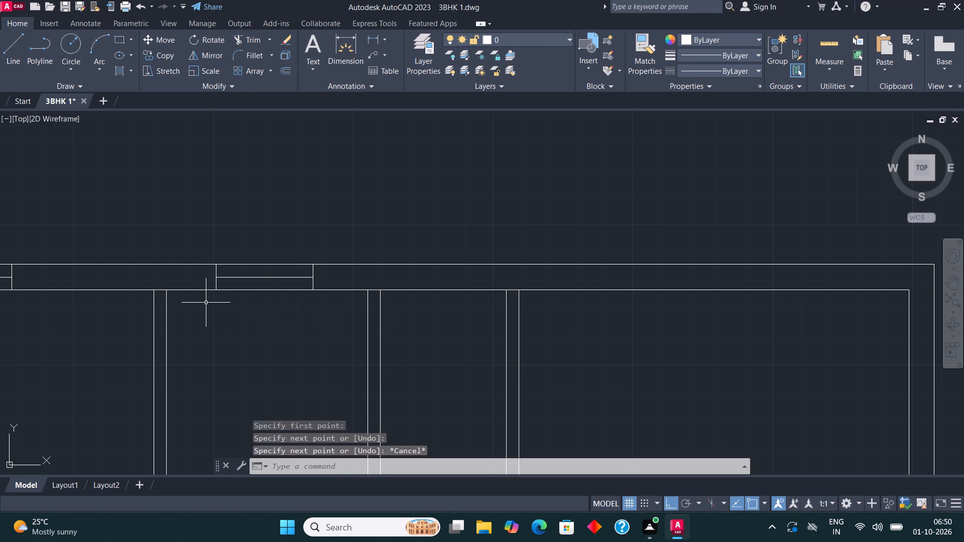
Copy the short window with its centre line from its top-left corner along the top outer wall to above the adjacent narrow room.
left_click(196, 302)
left_click(347, 244)
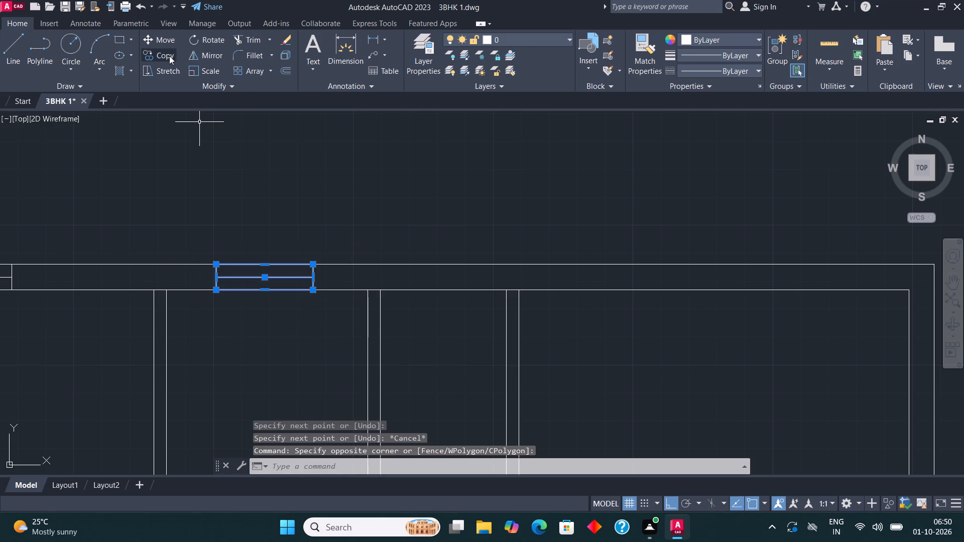
left_click(169, 56)
left_click(217, 261)
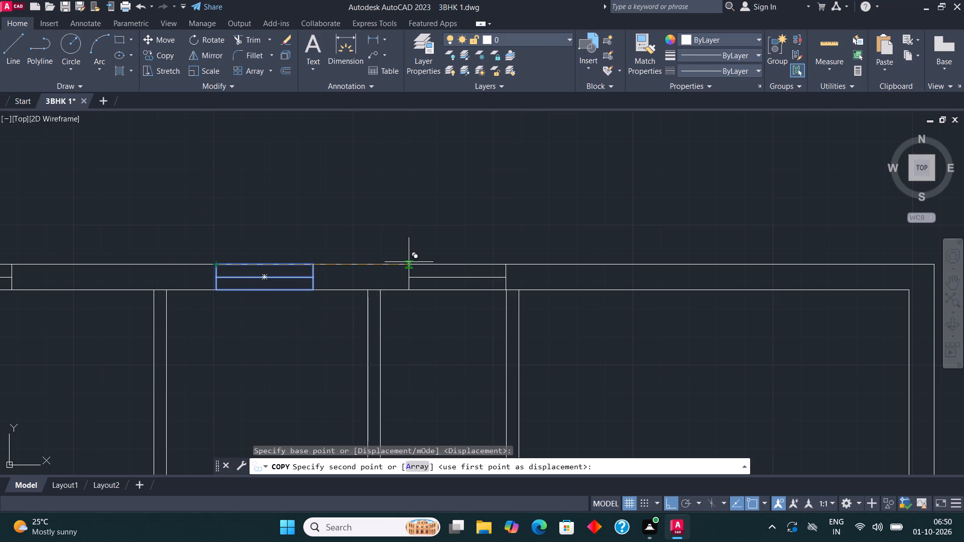
left_click(389, 268)
scroll(208, 269, "down", 3)
key("Escape")
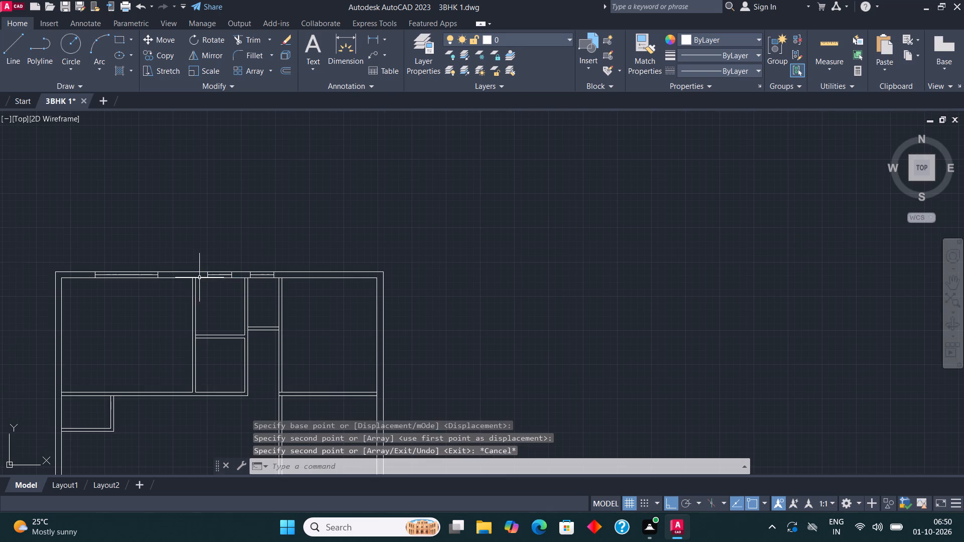
Copy the top-left room's wide window from its top-left corner along the top outer wall to above the top-right room.
scroll(82, 273, "up", 1)
left_click(79, 289)
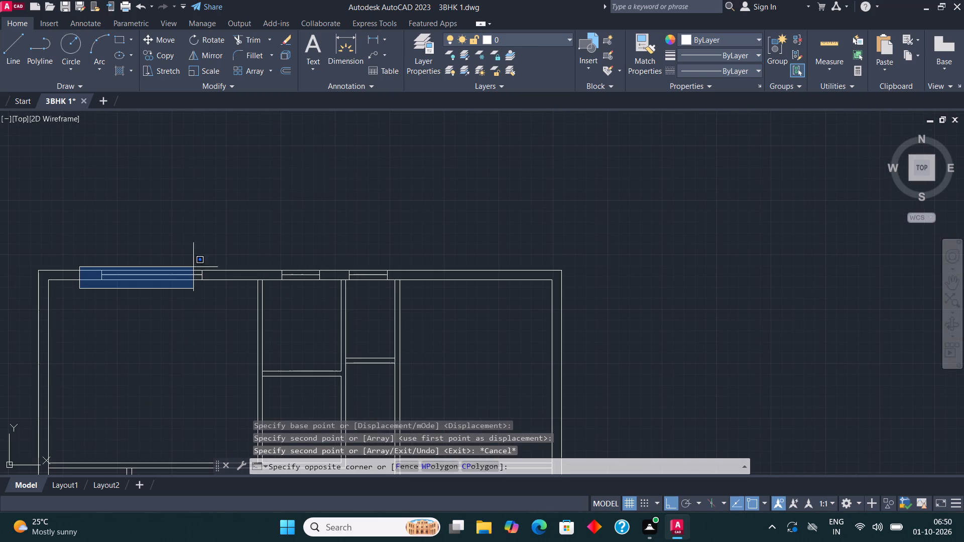
left_click(216, 264)
left_click(157, 56)
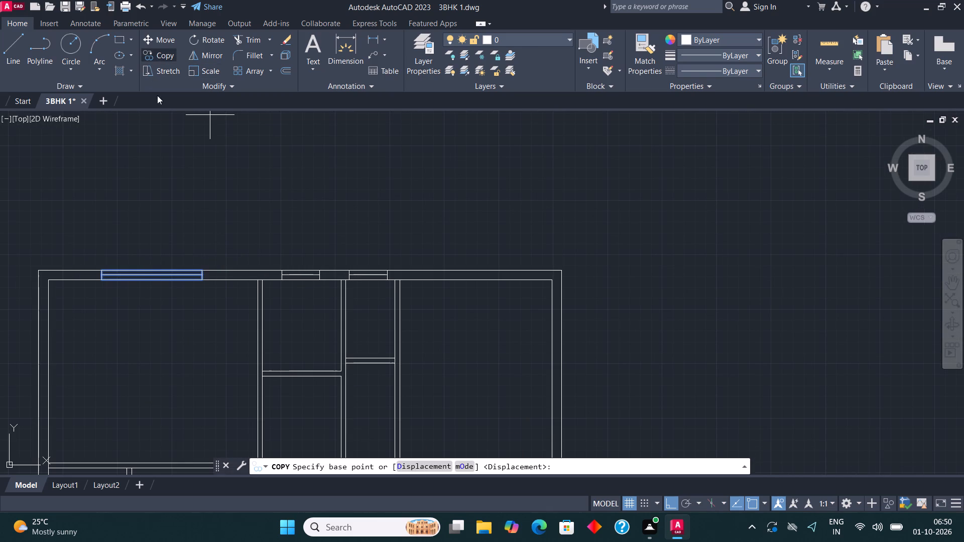
left_click(96, 267)
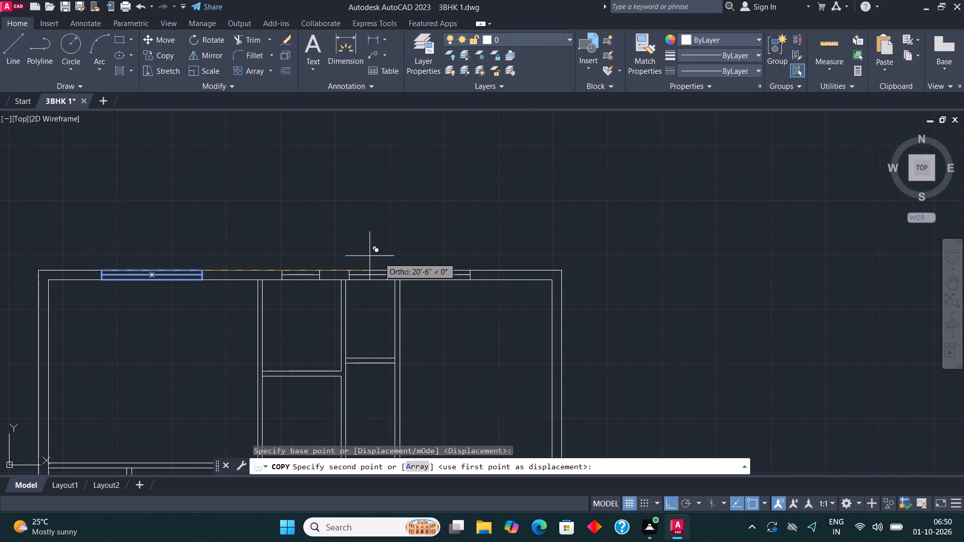
scroll(411, 268, "up", 3)
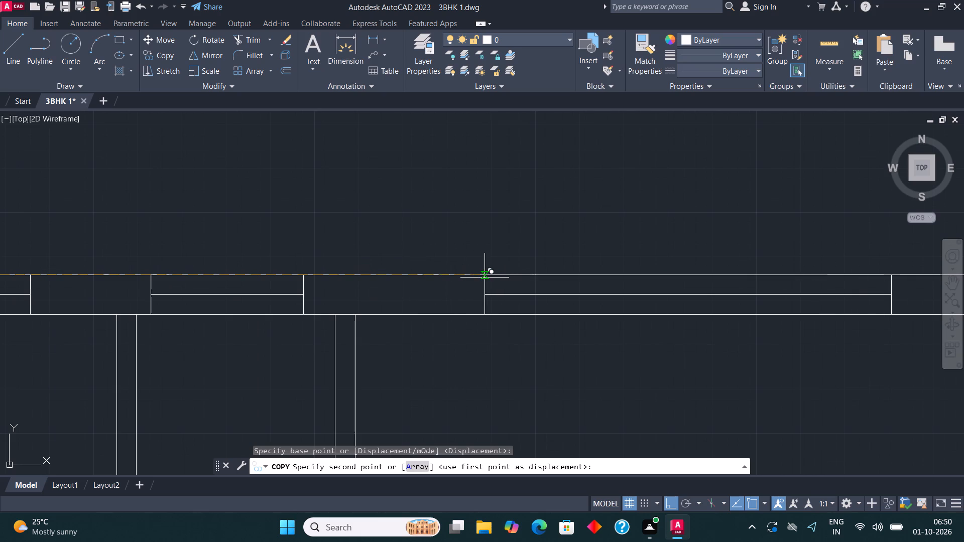
left_click(503, 278)
key("Escape")
Draw a window rectangle across the bottom wall of the bottom-left room, with a horizontal centre line between its short sides' midpoints.
scroll(318, 236, "down", 4)
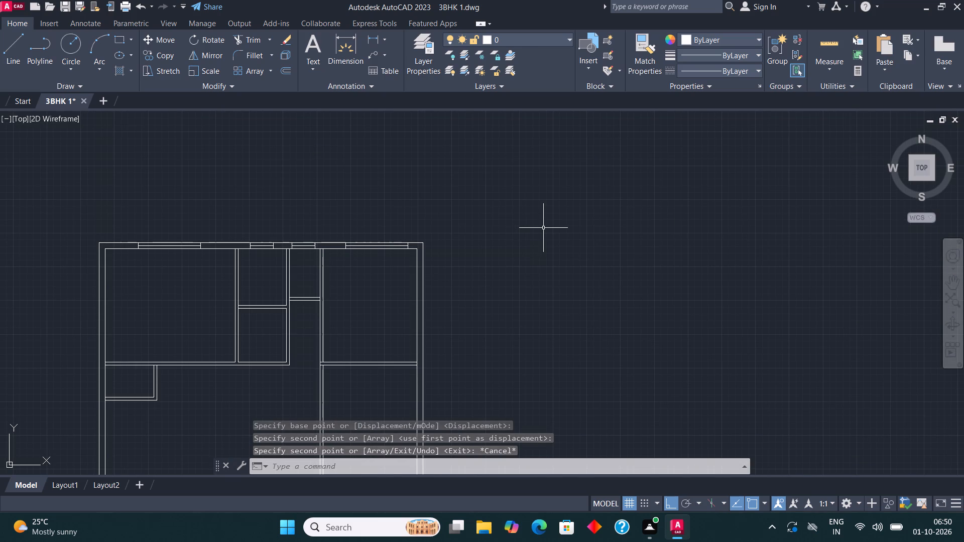
scroll(560, 229, "down", 2)
scroll(344, 397, "up", 1)
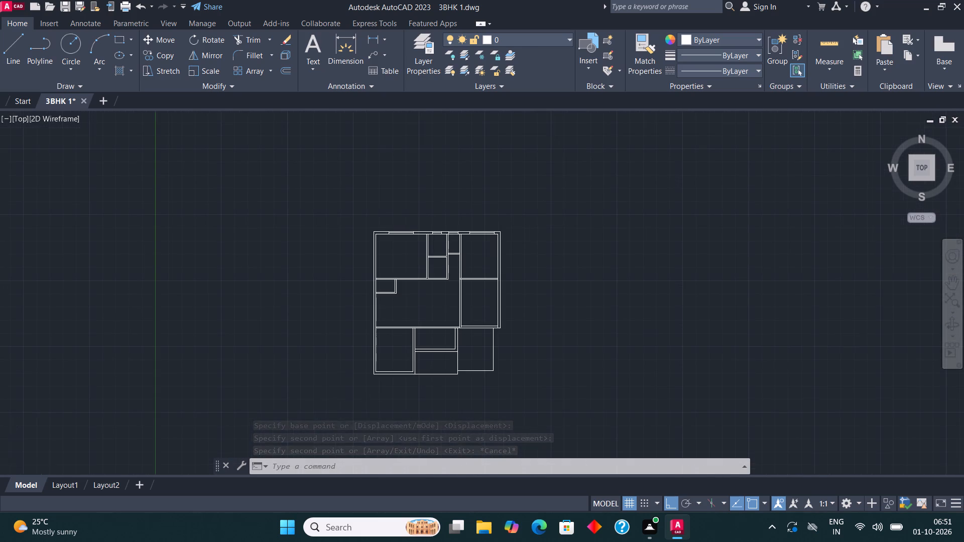
scroll(412, 363, "down", 1)
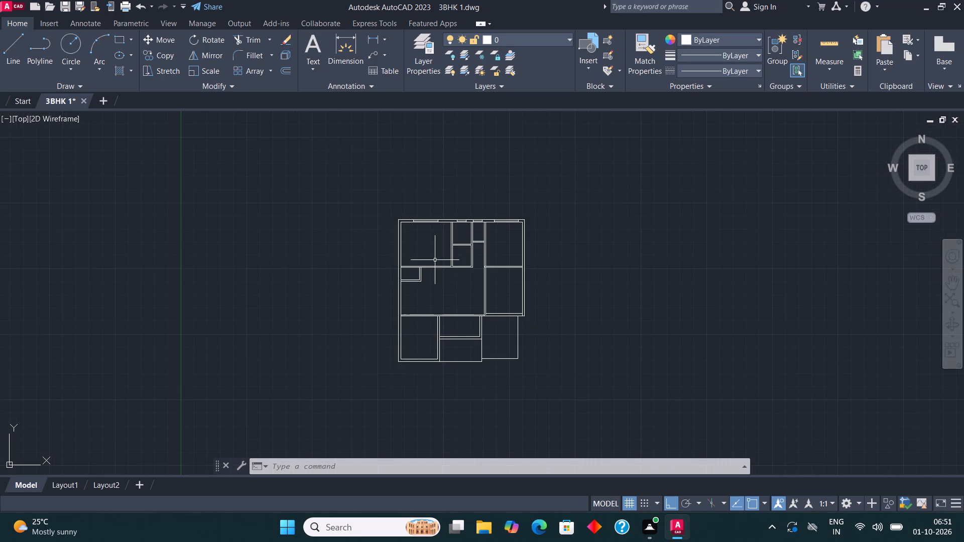
scroll(424, 362, "up", 4)
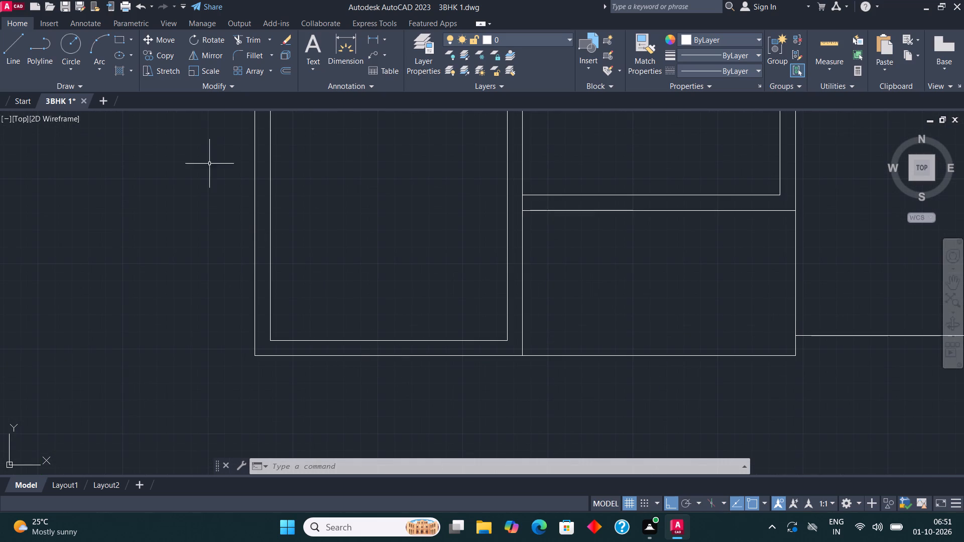
left_click(121, 42)
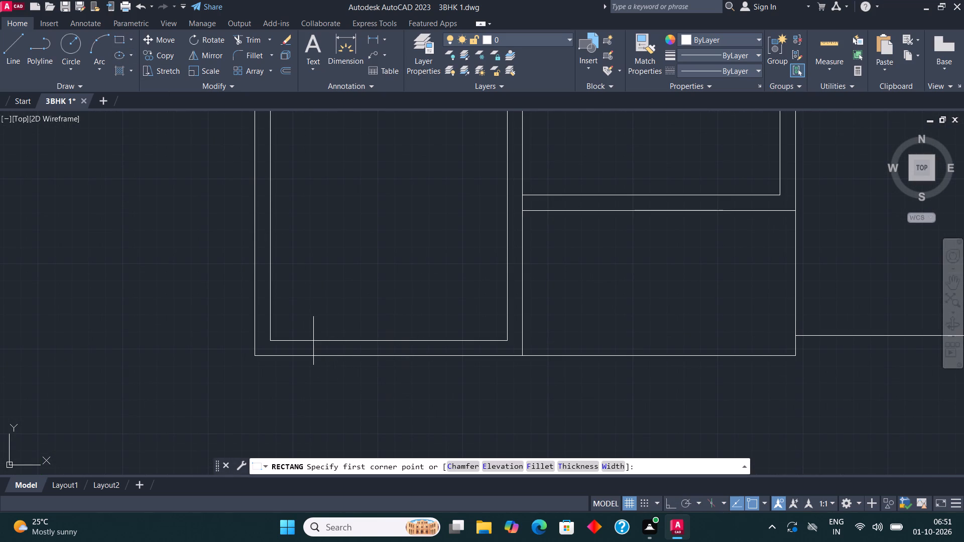
left_click(315, 338)
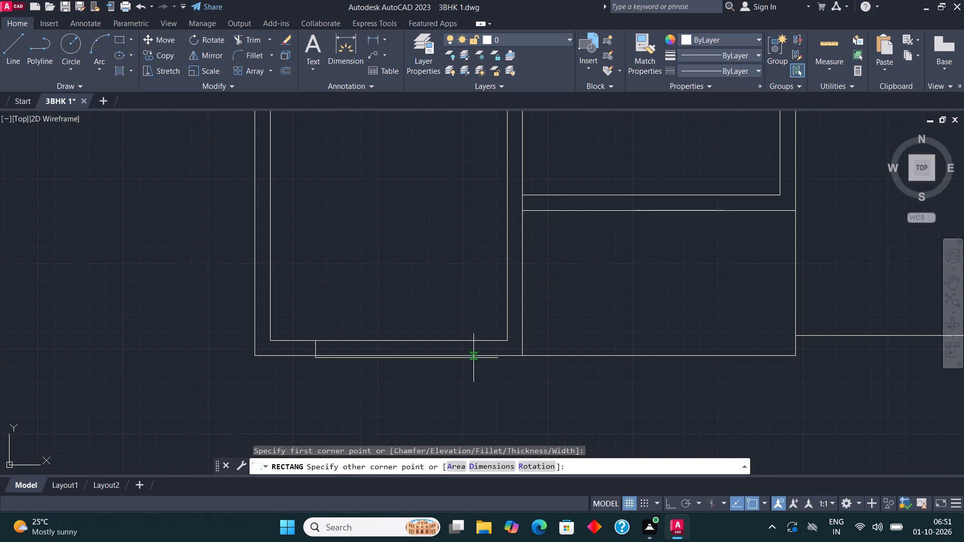
left_click(465, 358)
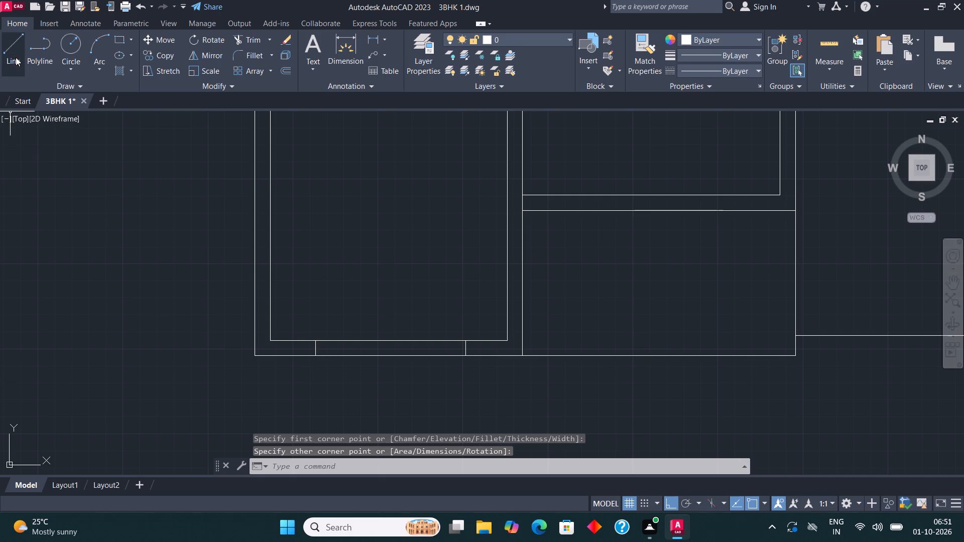
left_click(16, 49)
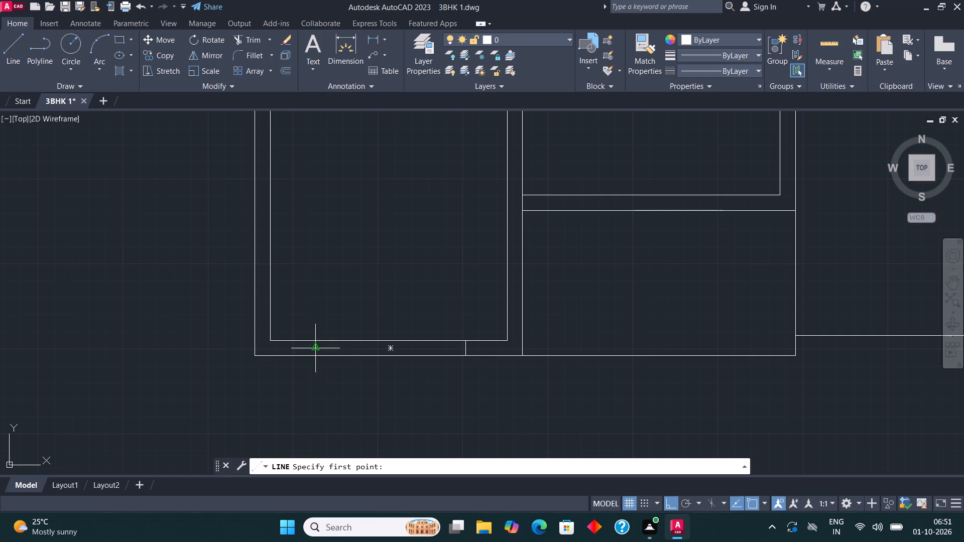
left_click(314, 349)
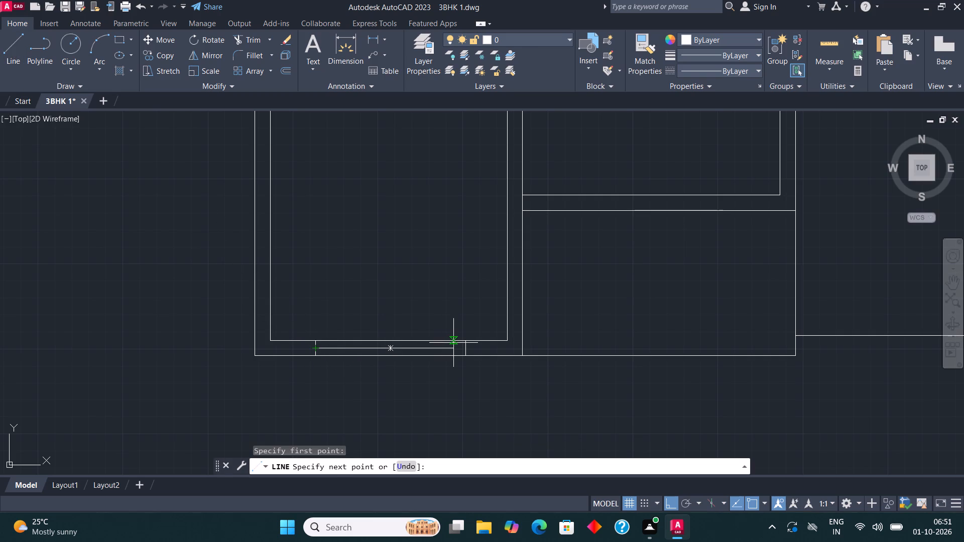
left_click(462, 349)
key("Escape")
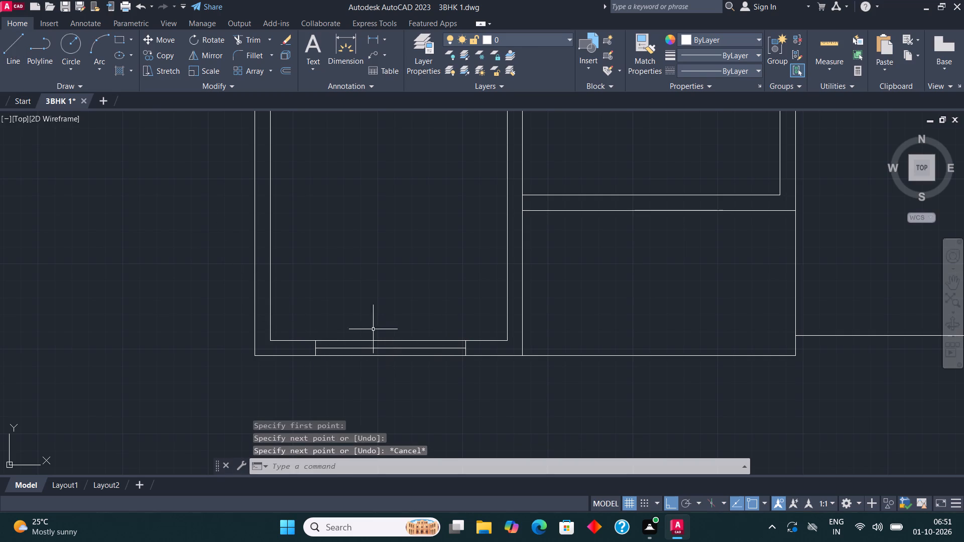
Copy the bottom-left room's window with its centre line from its top-left corner, with Ortho off, onto the adjacent middle room's bottom wall.
middle_click_drag(354, 312, 300, 345)
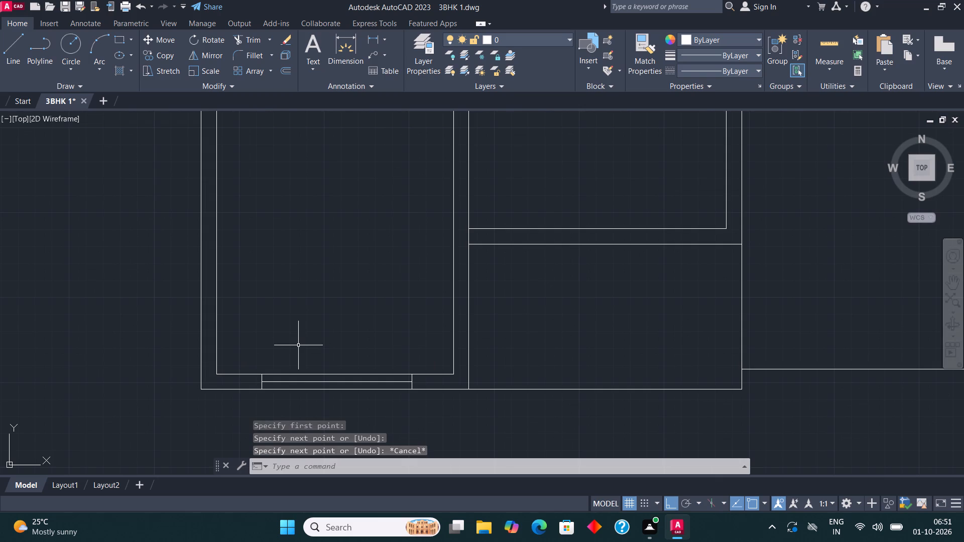
left_click(242, 404)
left_click(448, 349)
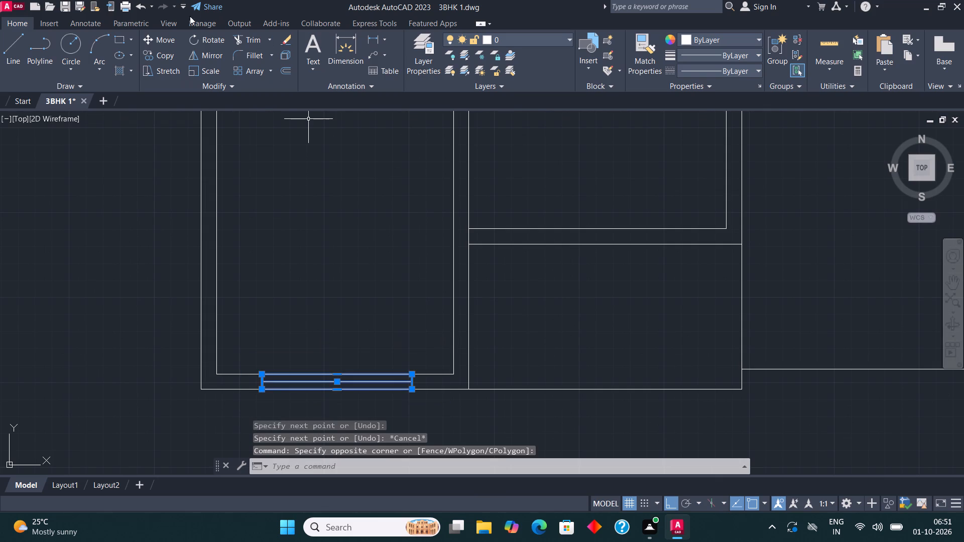
left_click(163, 55)
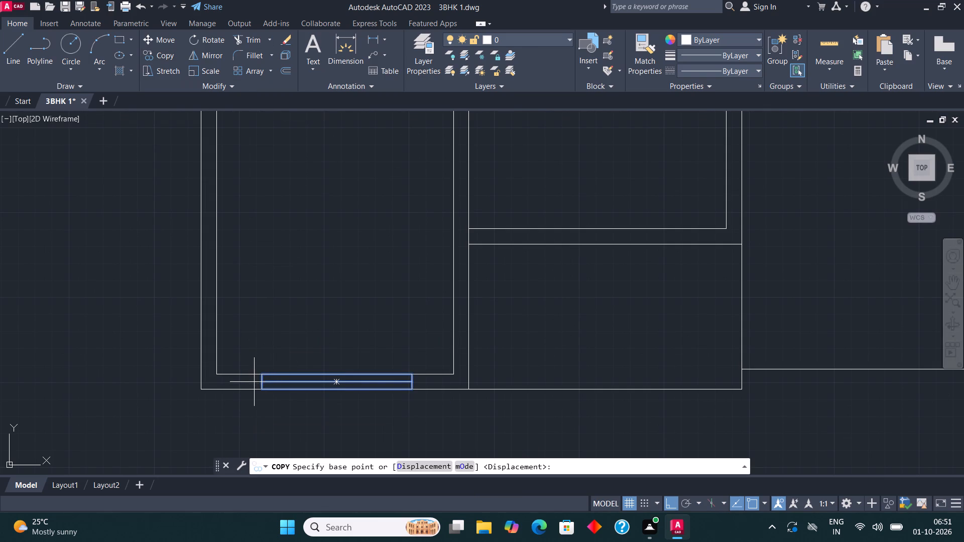
left_click(262, 374)
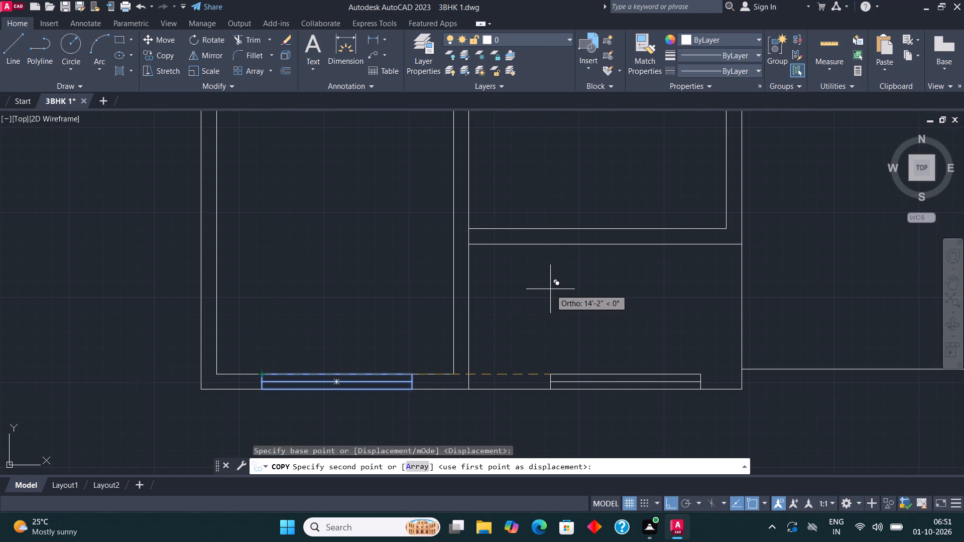
key("F8")
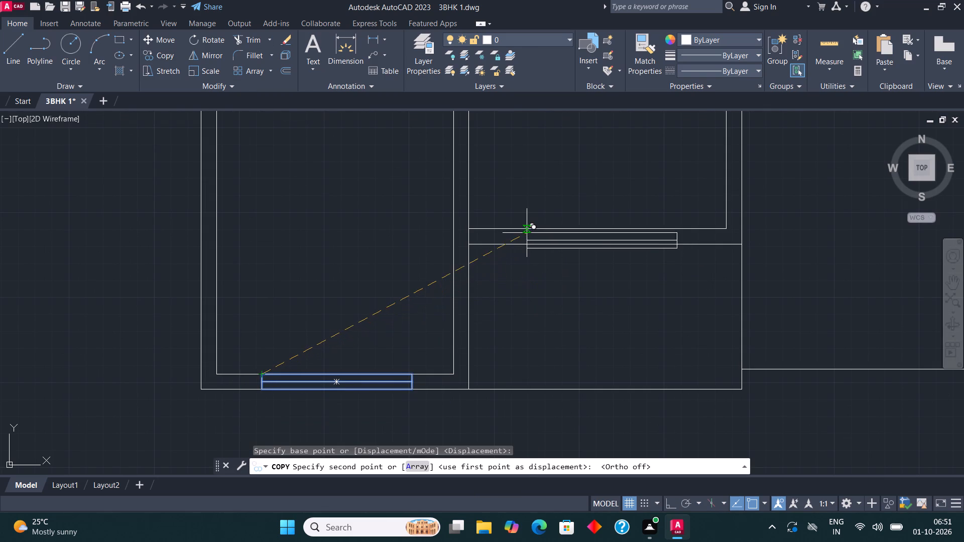
left_click(527, 233)
key("Escape")
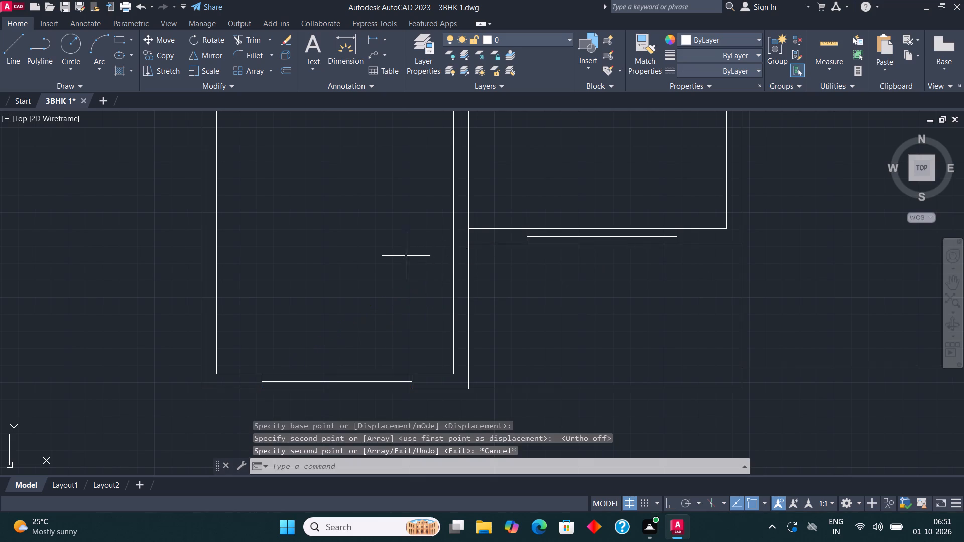
Copy the middle room's bottom window with its centre line from its top-left corner onto the bottom wall of the lower right-hand room.
middle_click_drag(487, 273, 406, 253)
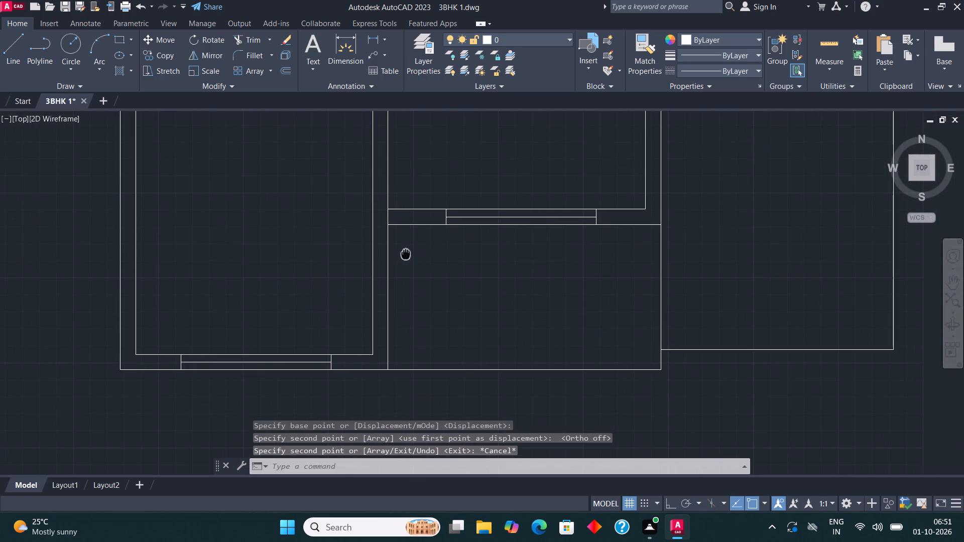
middle_click_drag(406, 253, 404, 253)
left_click(430, 238)
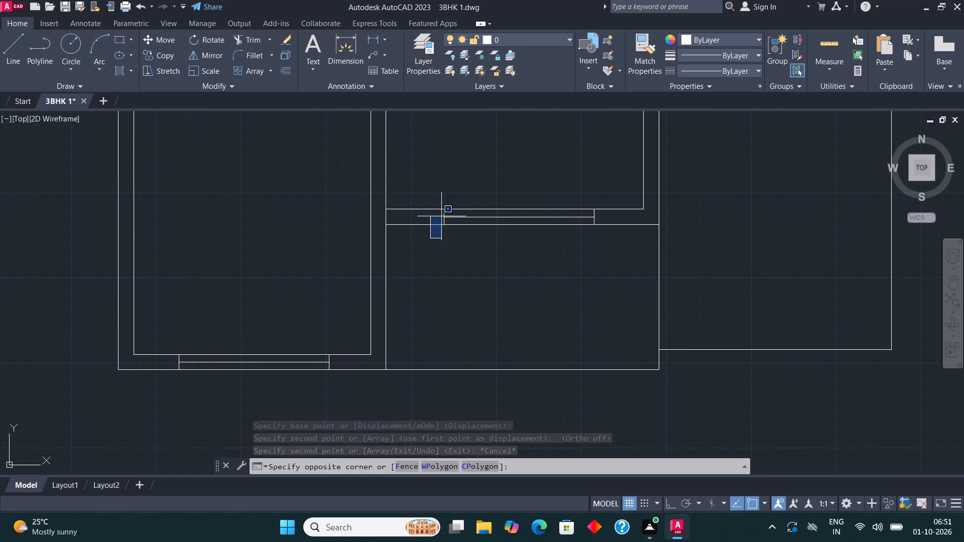
left_click(635, 198)
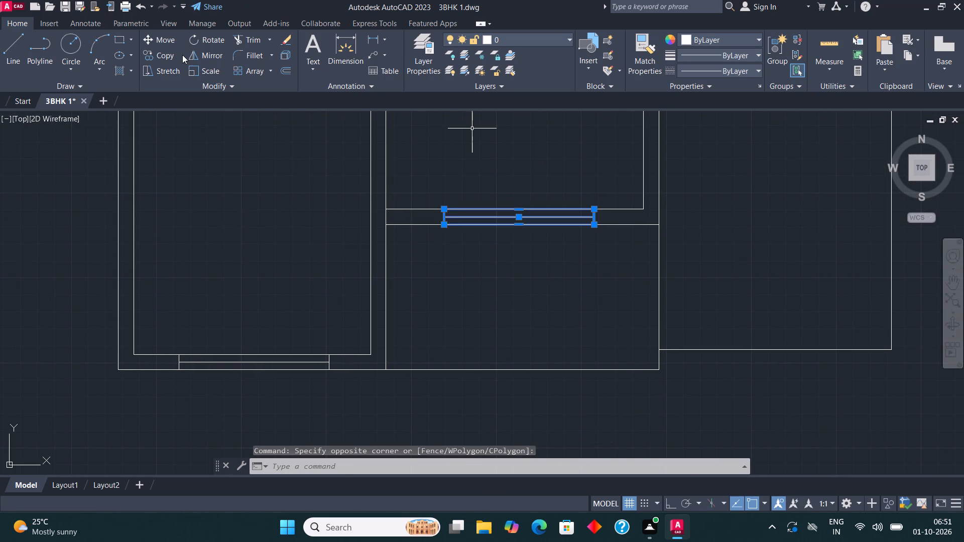
left_click(169, 53)
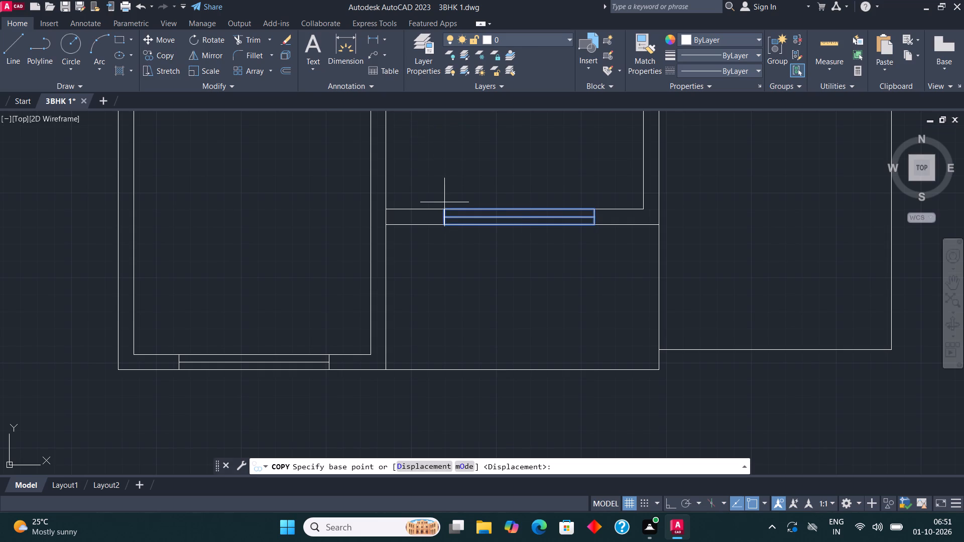
left_click(444, 205)
scroll(425, 245, "down", 4)
scroll(491, 207, "up", 2)
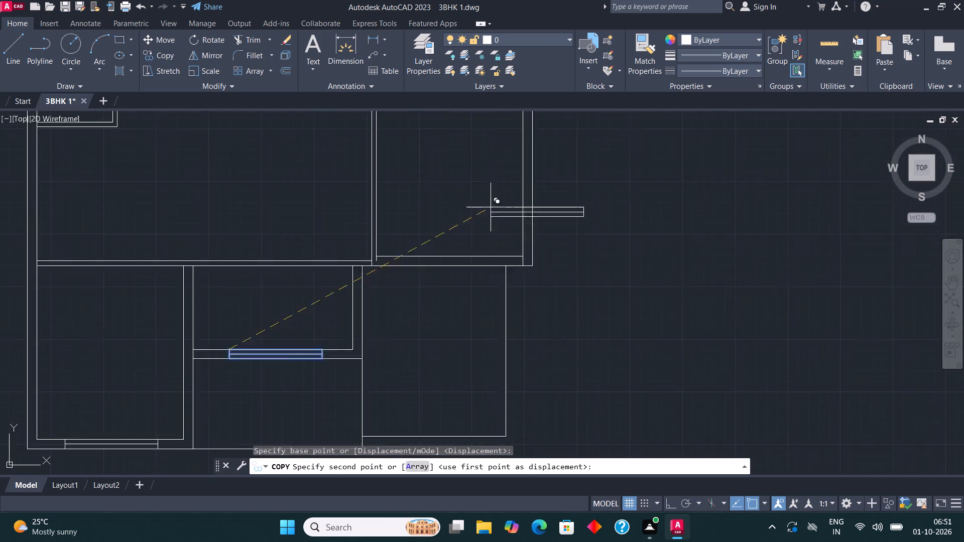
scroll(491, 207, "up", 2)
left_click(350, 286)
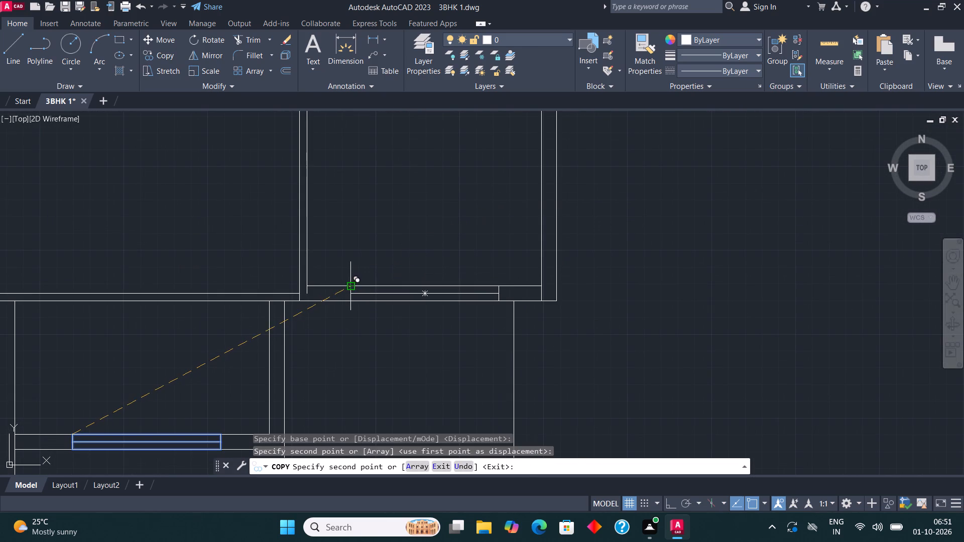
key("Escape")
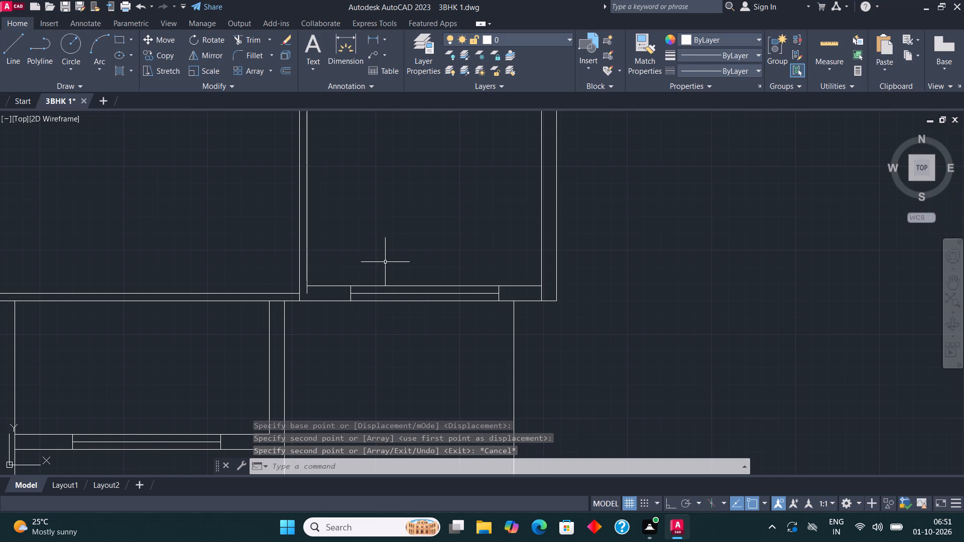
Draw a short window rectangle across the left outer wall at the small room below the top-left room, with a vertical centre line.
scroll(505, 268, "down", 2)
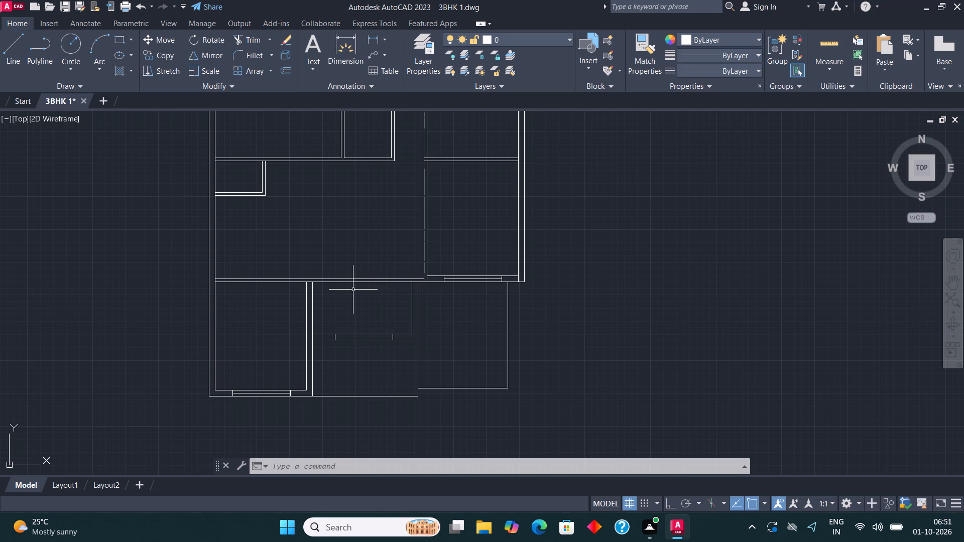
middle_click_drag(388, 293, 486, 365)
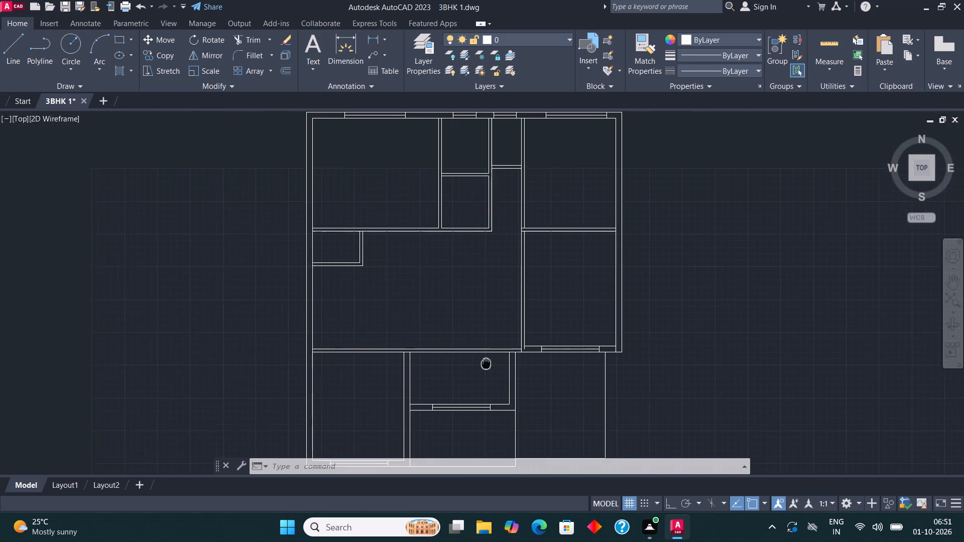
middle_click_drag(486, 365, 442, 397)
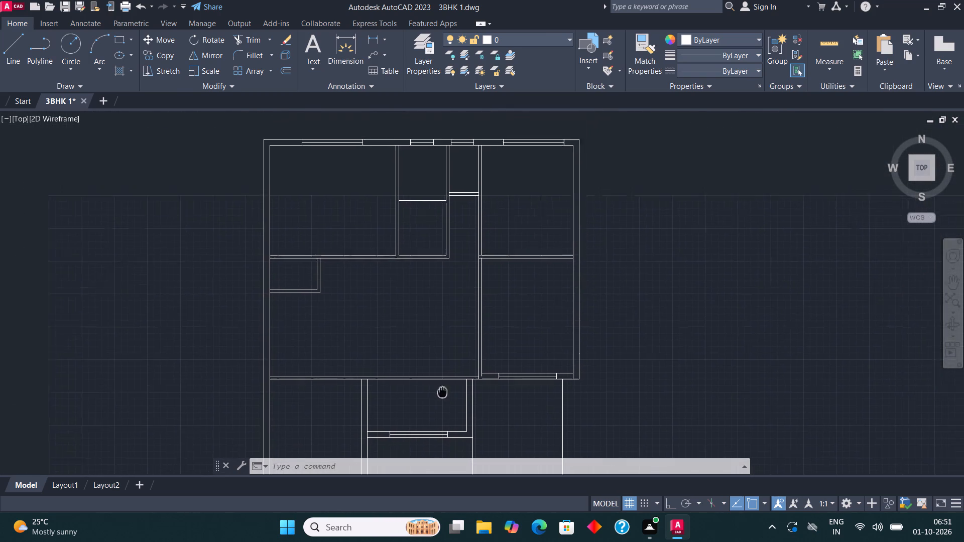
middle_click_drag(442, 397, 468, 450)
scroll(282, 354, "up", 3)
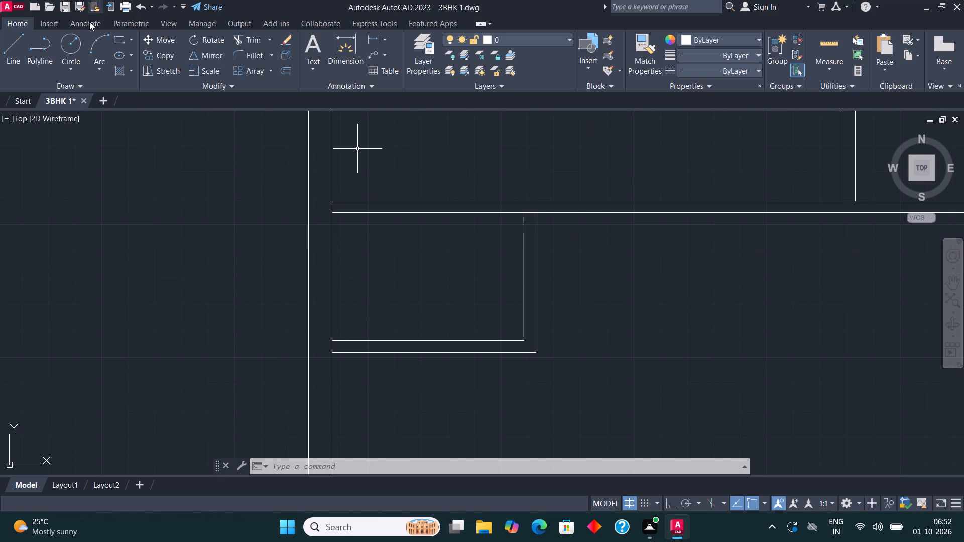
left_click(117, 39)
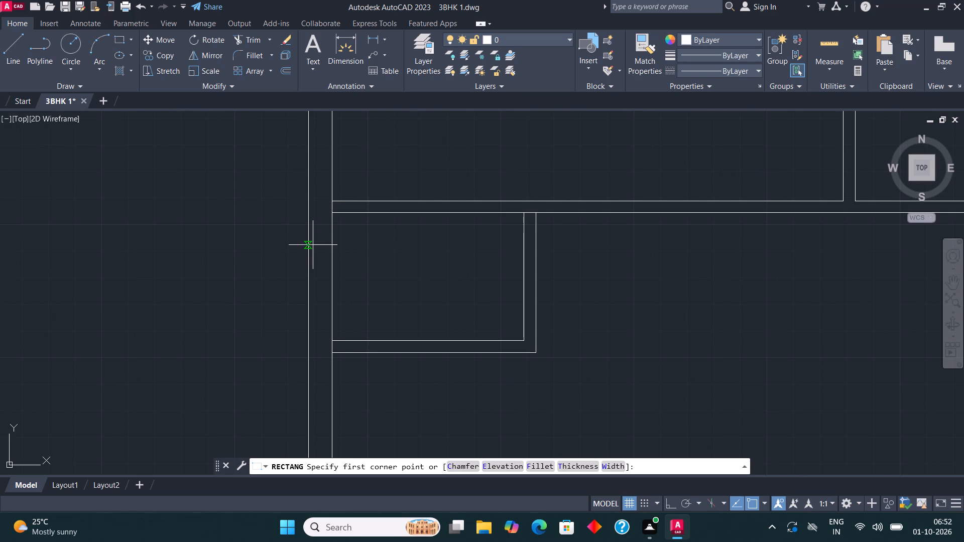
left_click(312, 244)
left_click(334, 324)
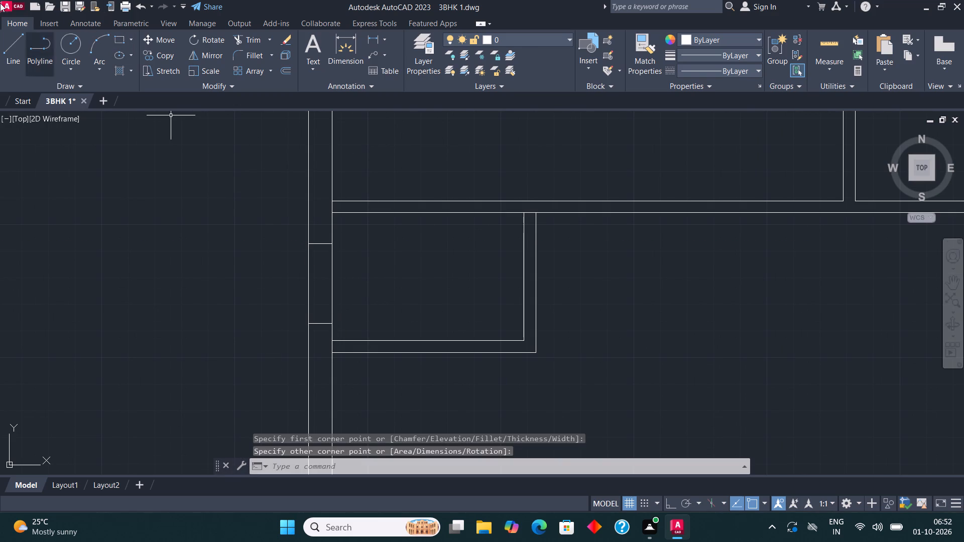
left_click(11, 35)
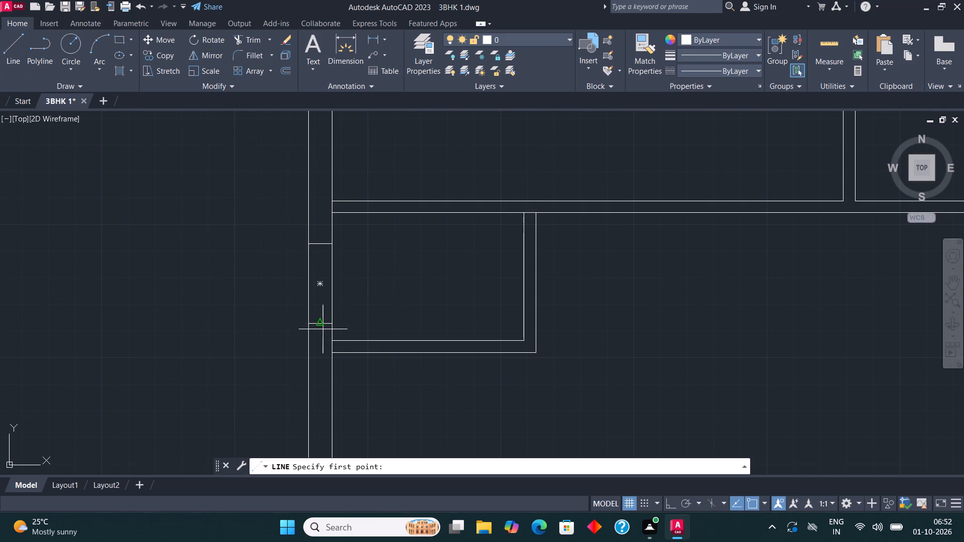
left_click(323, 329)
left_click(324, 245)
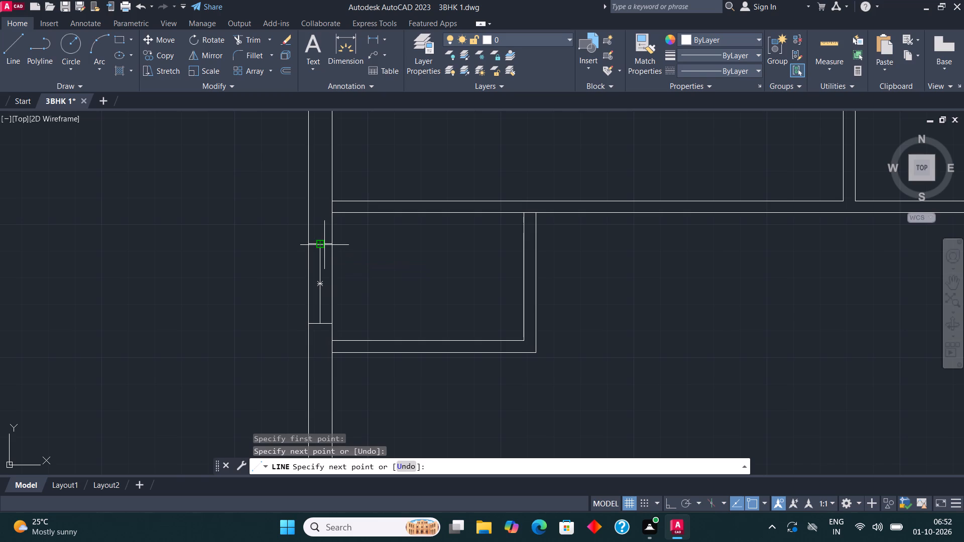
key("Escape")
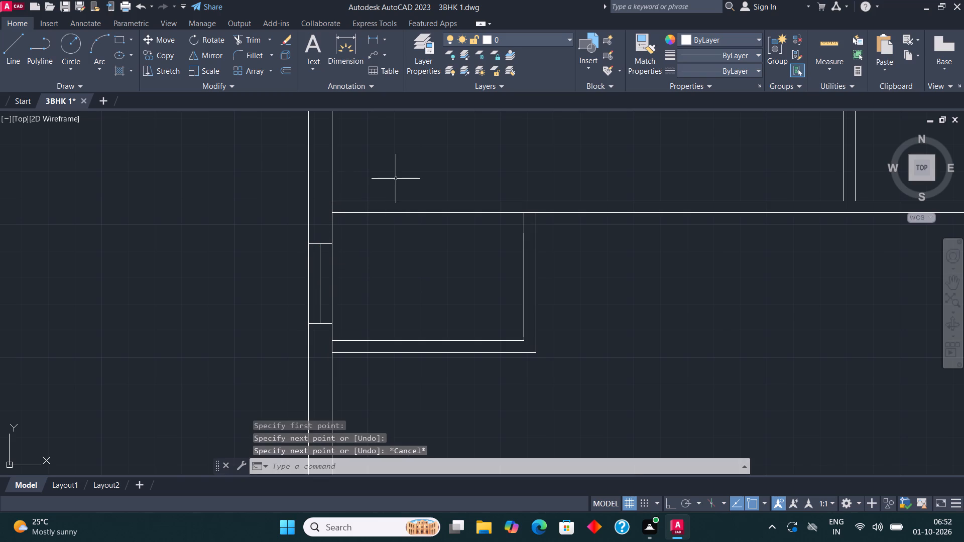
Copy the small room's left-wall window from its top-right corner down the left outer wall to the lower part of the large central room.
scroll(393, 178, "down", 2)
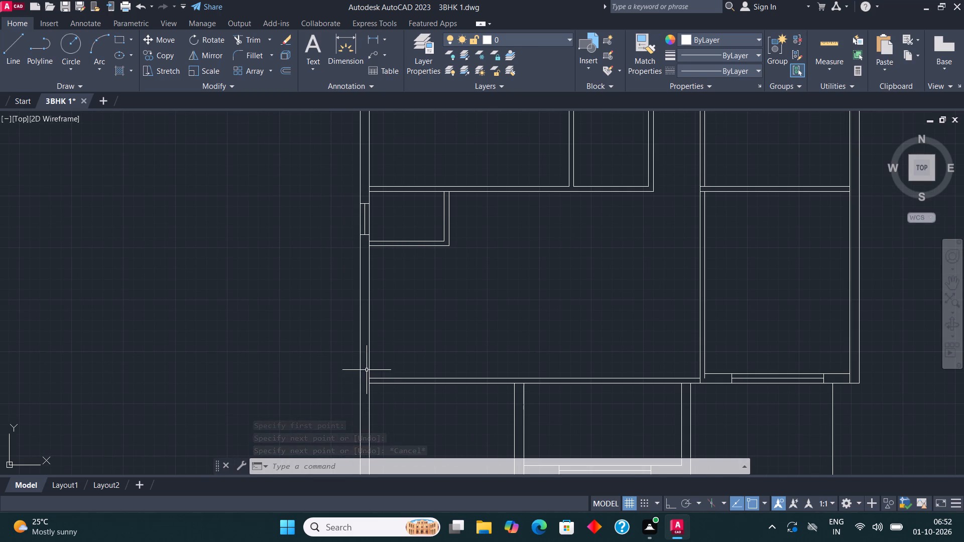
left_click(347, 247)
left_click(379, 198)
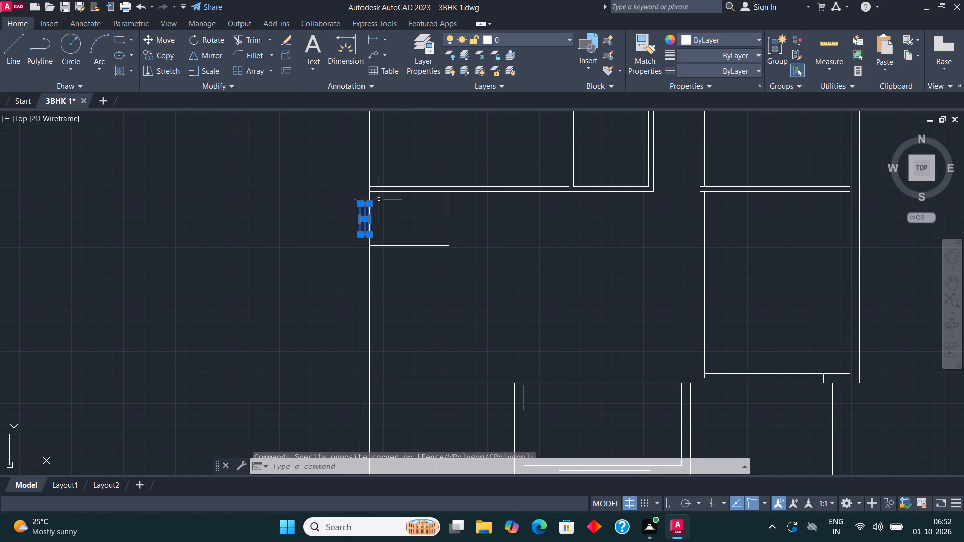
left_click(151, 56)
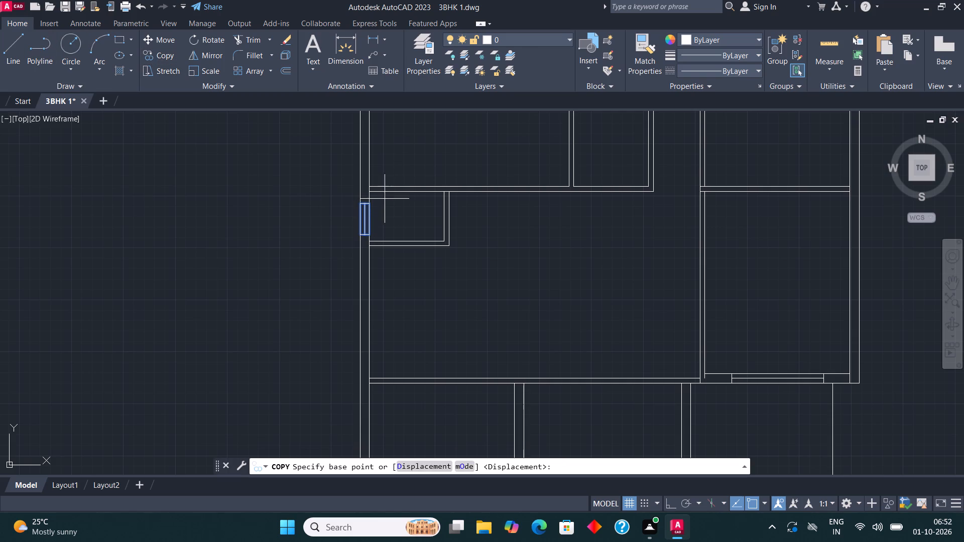
left_click(370, 201)
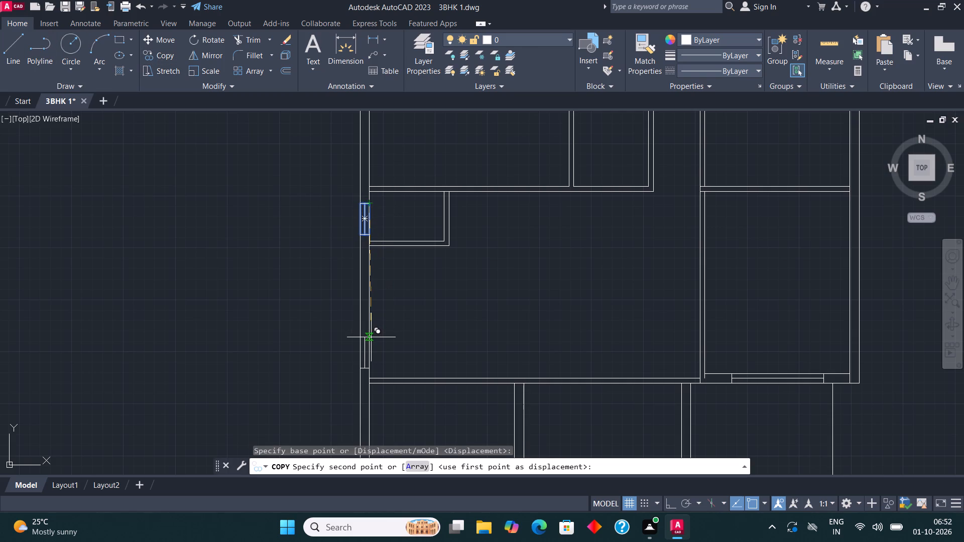
left_click(371, 336)
key("Escape")
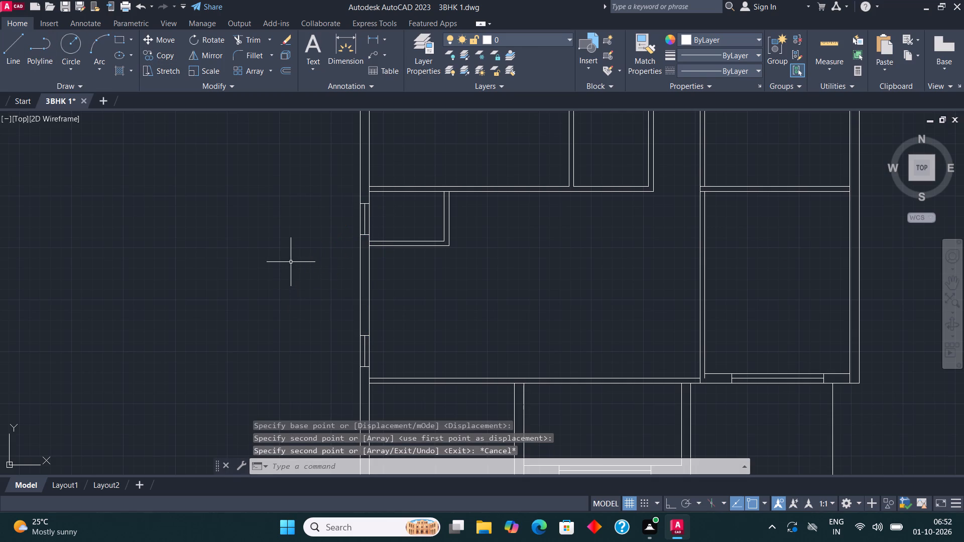
Examine the floor plan from the bottom rooms to the top wall to check the windows placed along the walls.
middle_click_drag(315, 269, 276, 191)
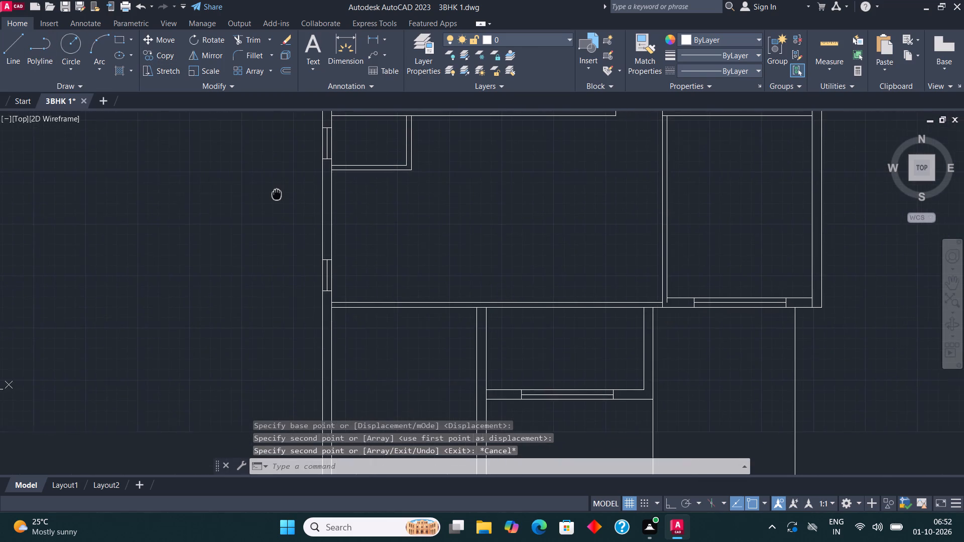
middle_click_drag(276, 191, 286, 143)
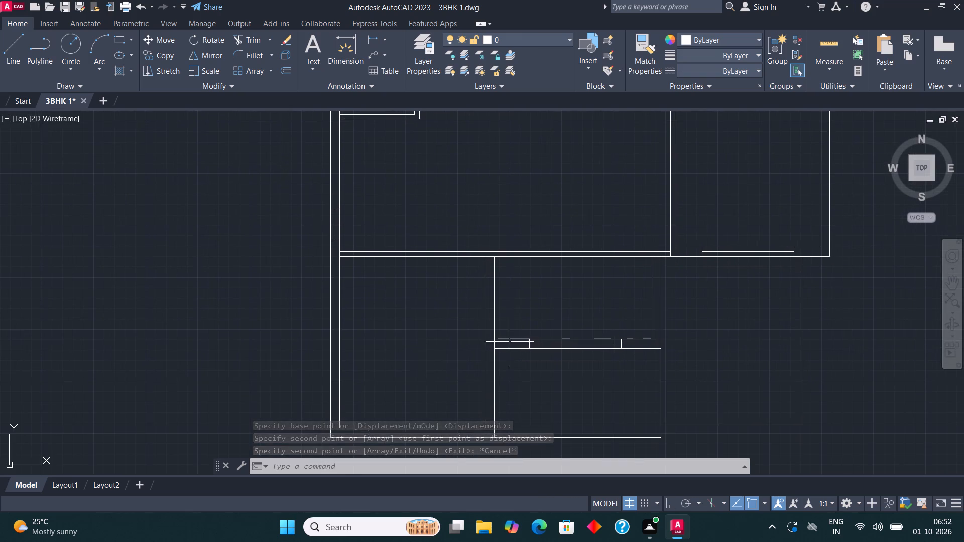
middle_click_drag(502, 320, 417, 309)
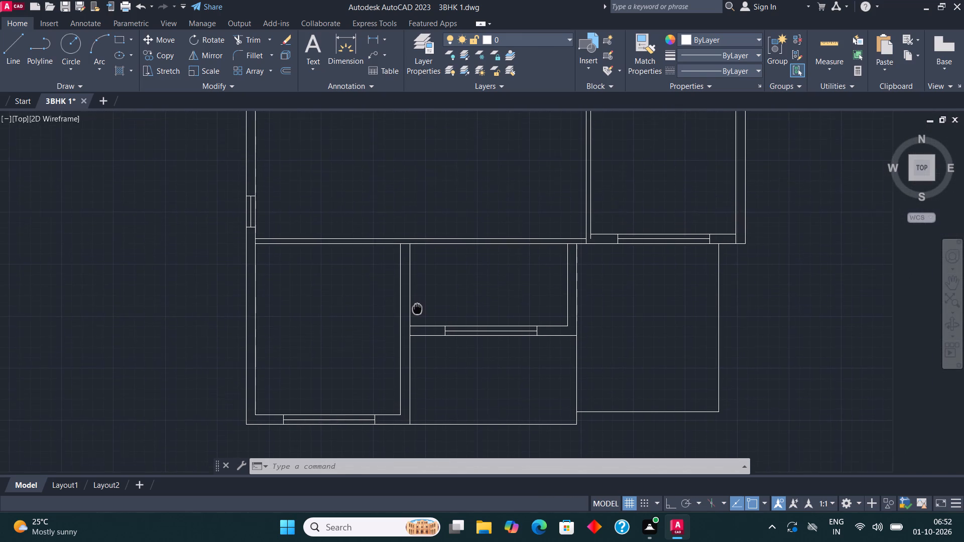
middle_click_drag(417, 309, 414, 350)
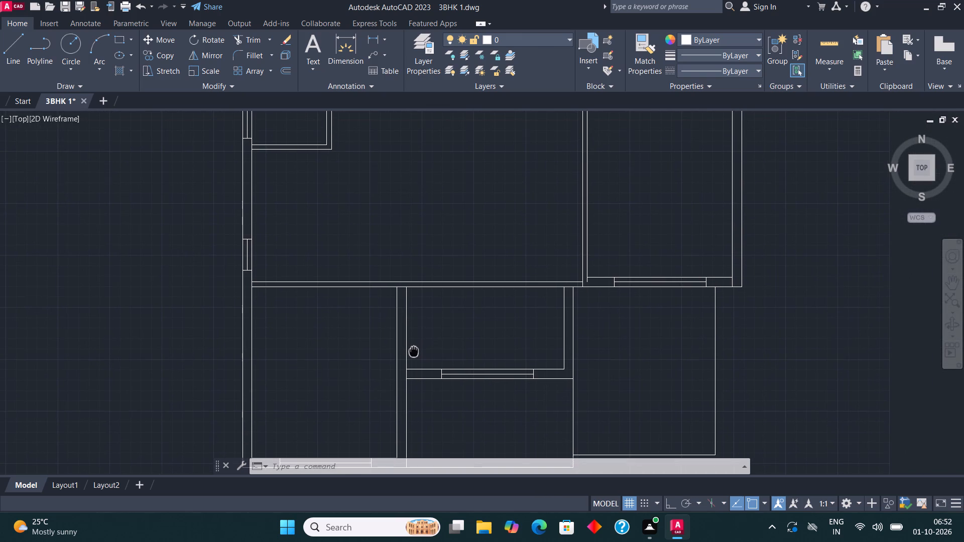
middle_click_drag(414, 350, 484, 442)
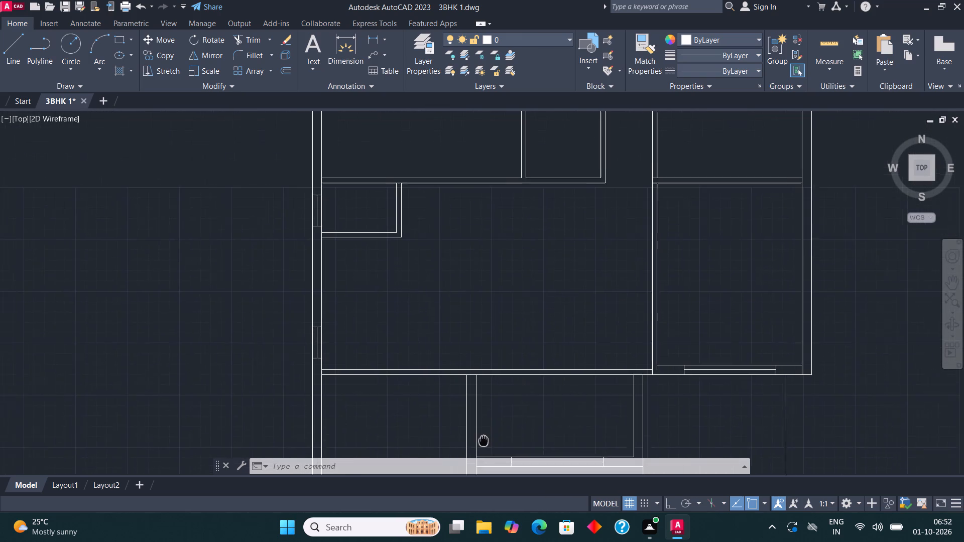
middle_click_drag(484, 442, 479, 450)
middle_click_drag(525, 410, 469, 541)
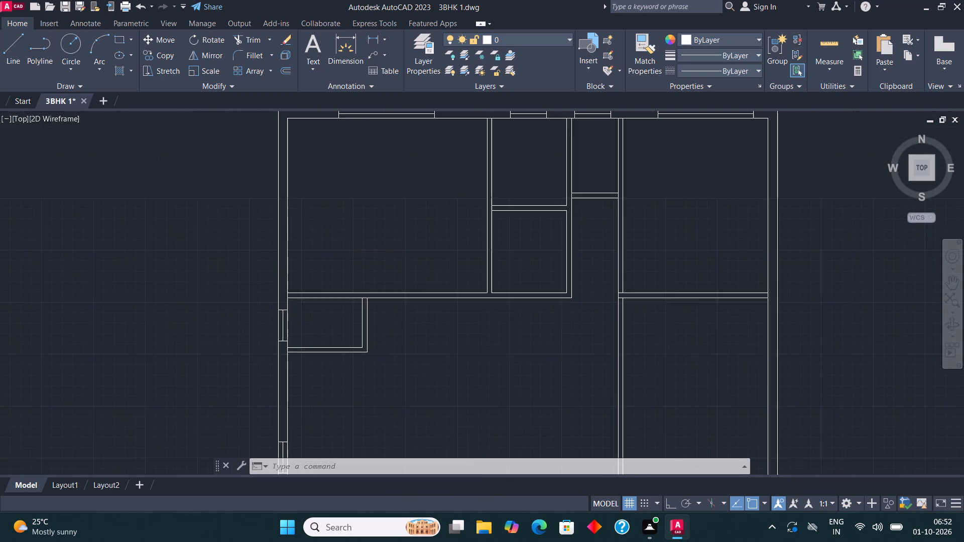
middle_click_drag(469, 541, 452, 541)
middle_click_drag(345, 264, 344, 263)
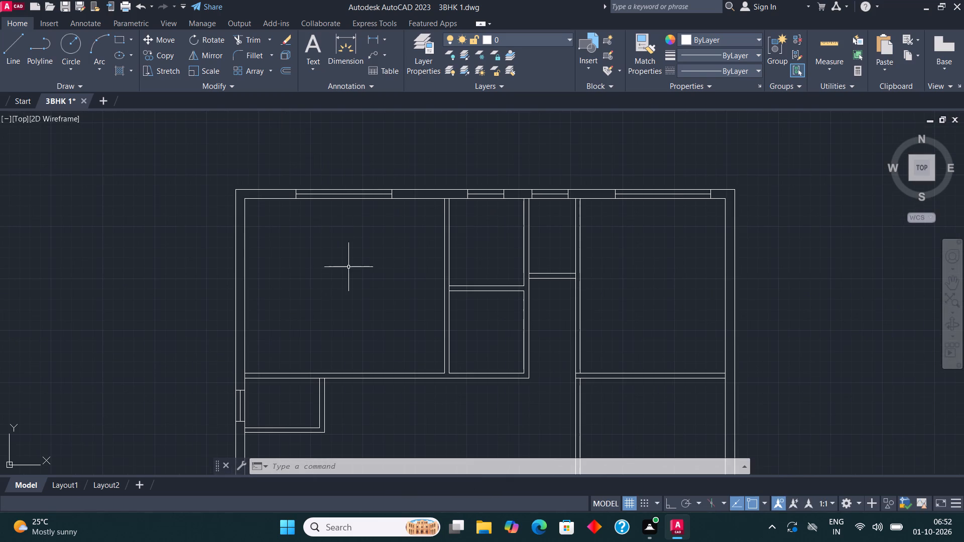
middle_click_drag(344, 263, 319, 224)
scroll(319, 232, "down", 3)
middle_click_drag(388, 259, 362, 280)
scroll(348, 293, "up", 1)
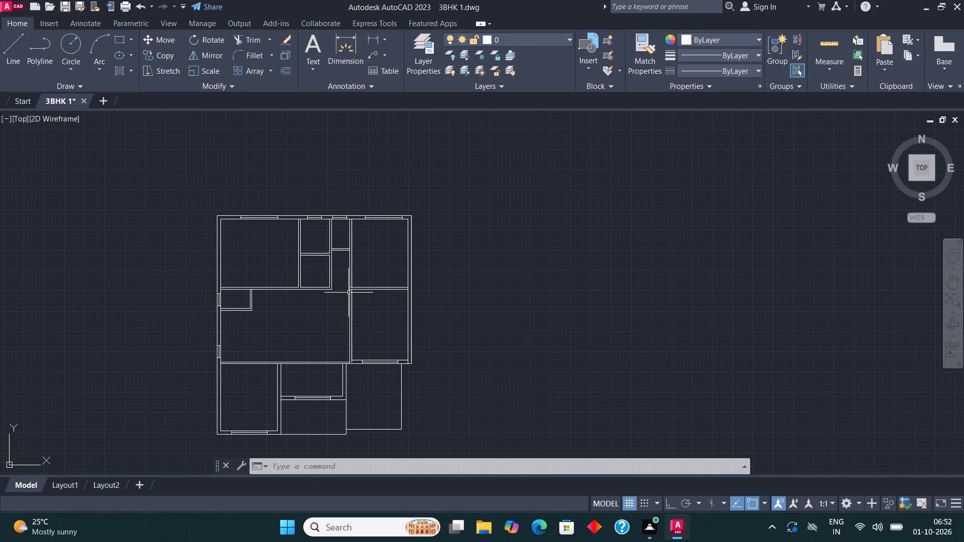
Insert the Door - Imperial block from the architectural tool palette in the empty space beside the floor plan.
key("t")
type("oo")
left_click(364, 348)
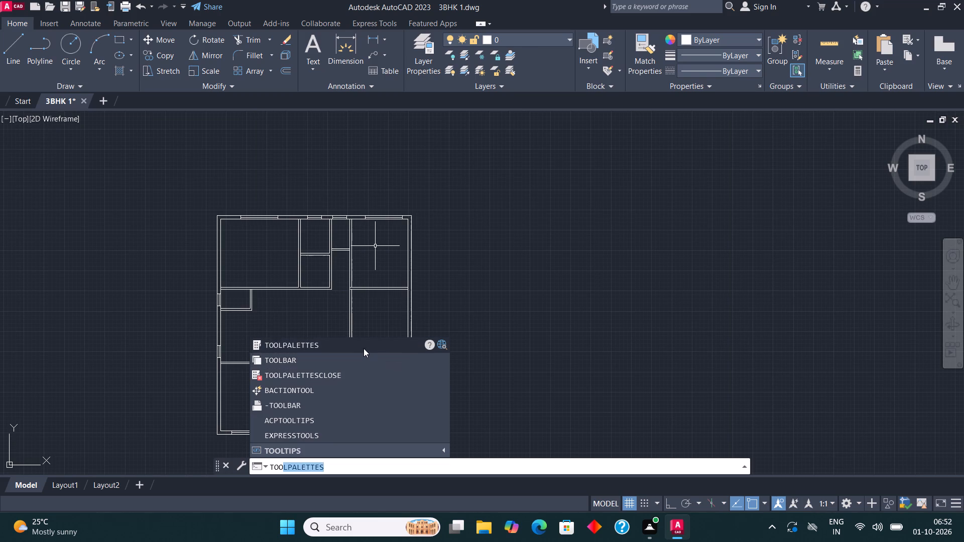
left_click(530, 106)
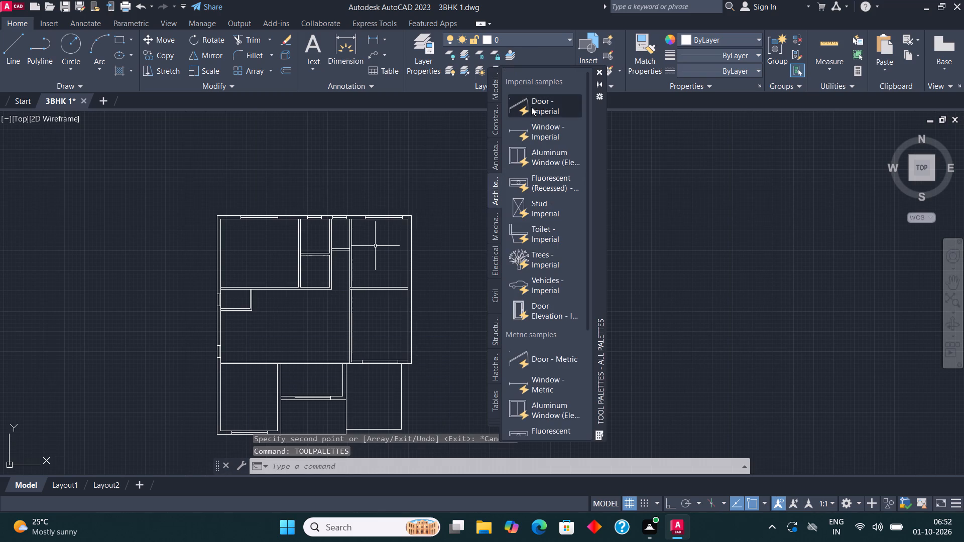
left_click(457, 301)
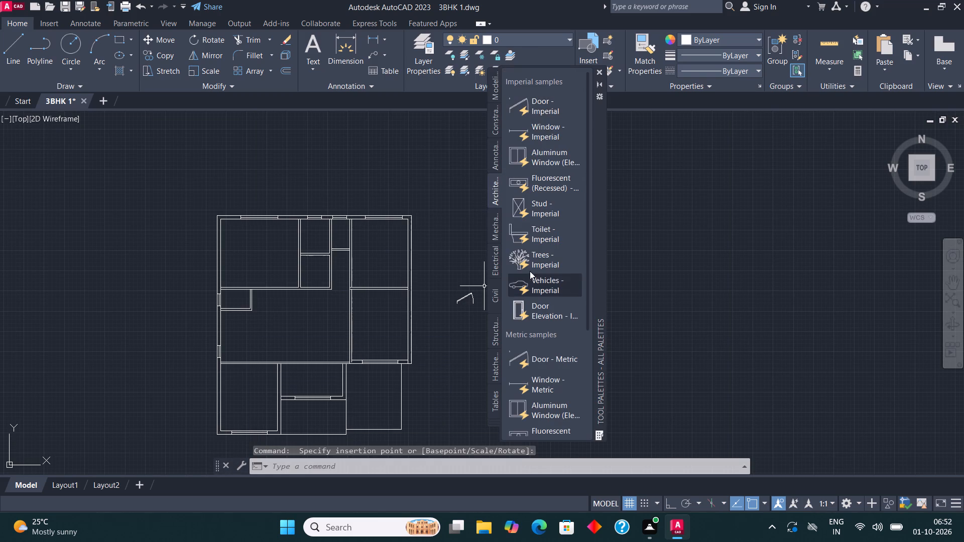
Insert the Toilet - Imperial block above the door block beside the floor plan and close the tool palettes.
left_click(530, 234)
left_click(456, 230)
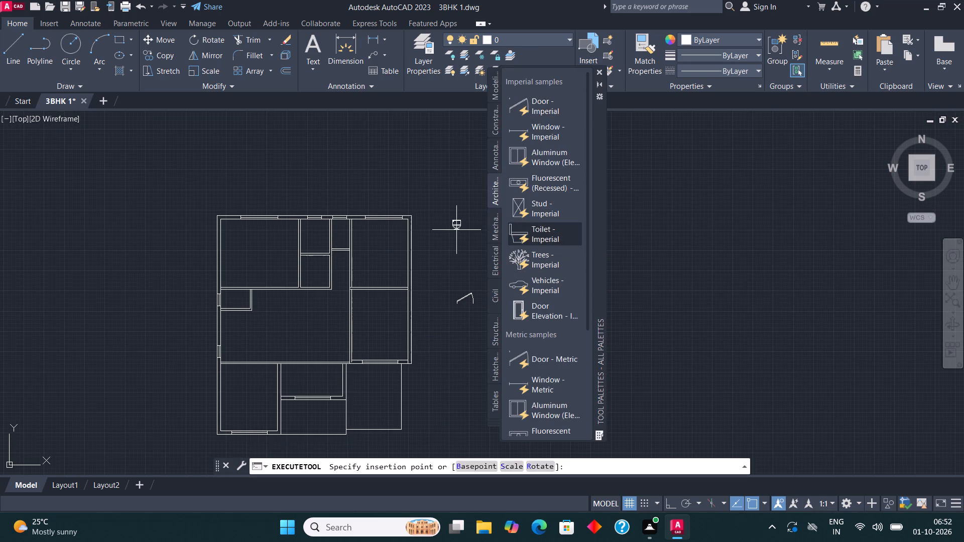
left_click(599, 70)
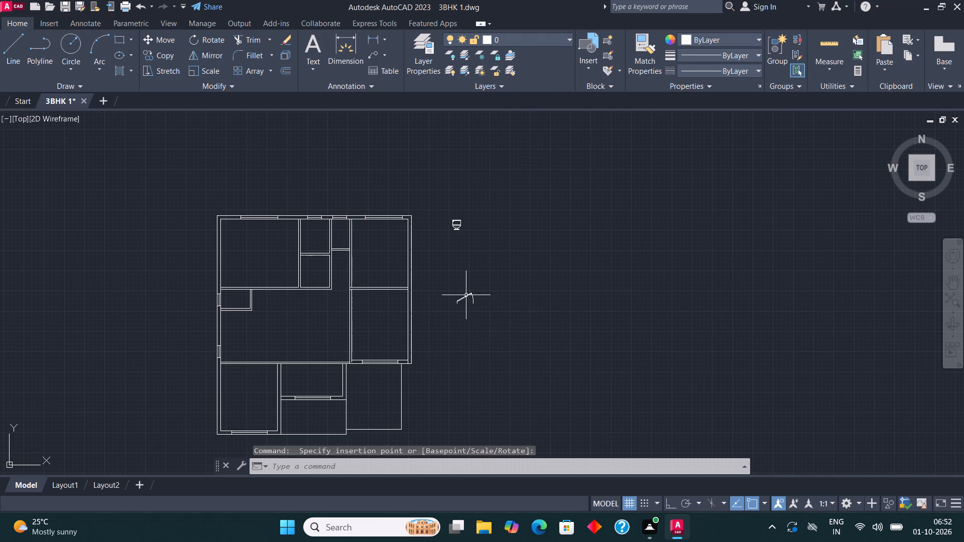
Change the inserted door block's opening angle so its leaf stands perpendicular to the opening.
left_click(458, 300)
left_click(452, 295)
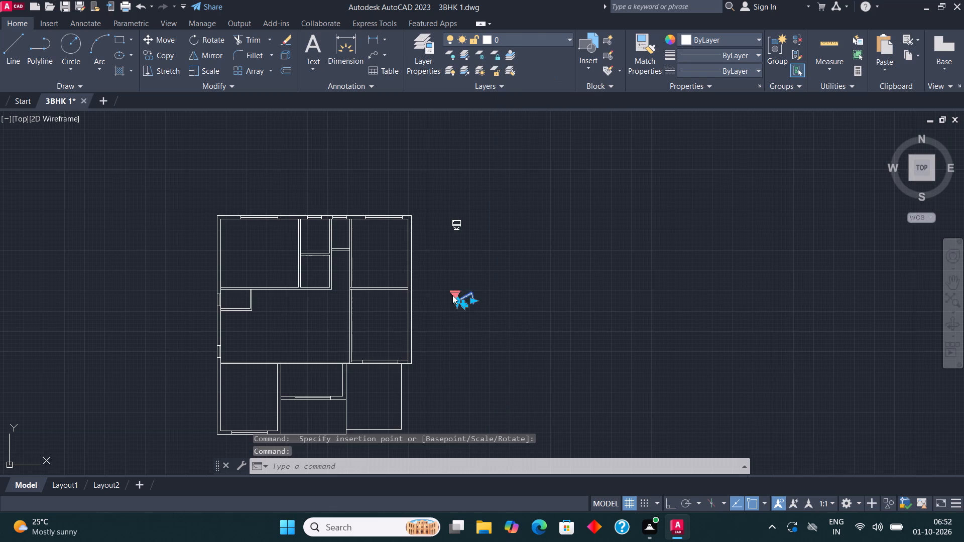
left_click(499, 341)
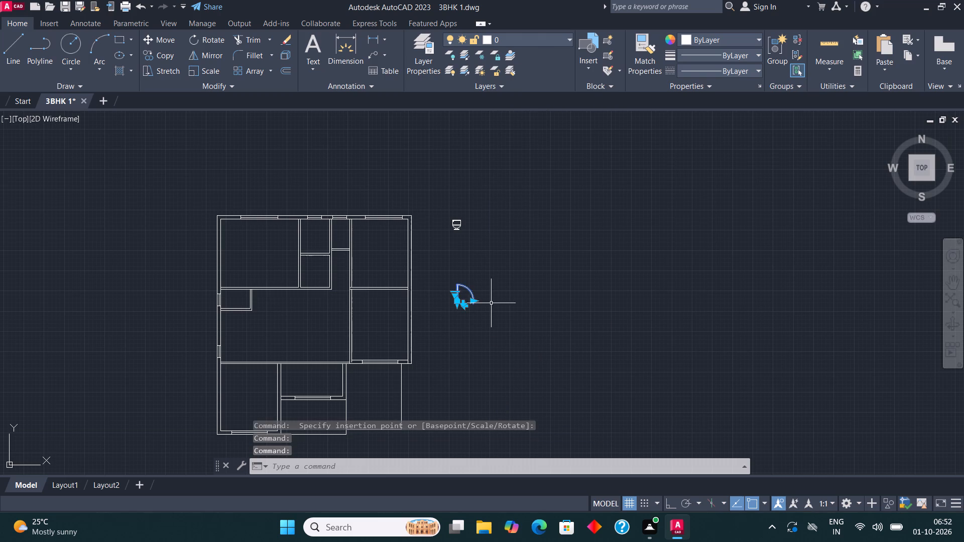
Mirror the door block about a vertical line just to its right with Ortho on, keeping the original.
left_click(206, 55)
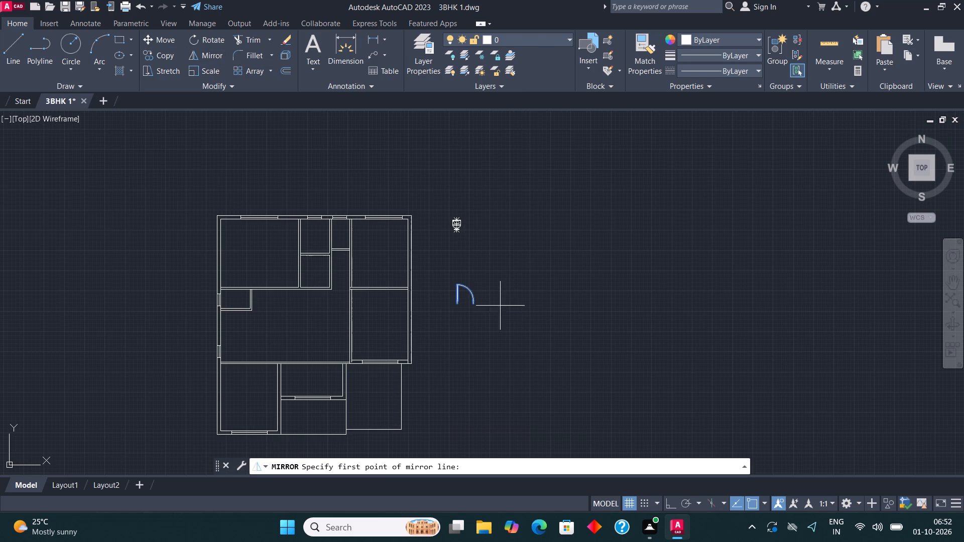
left_click(483, 297)
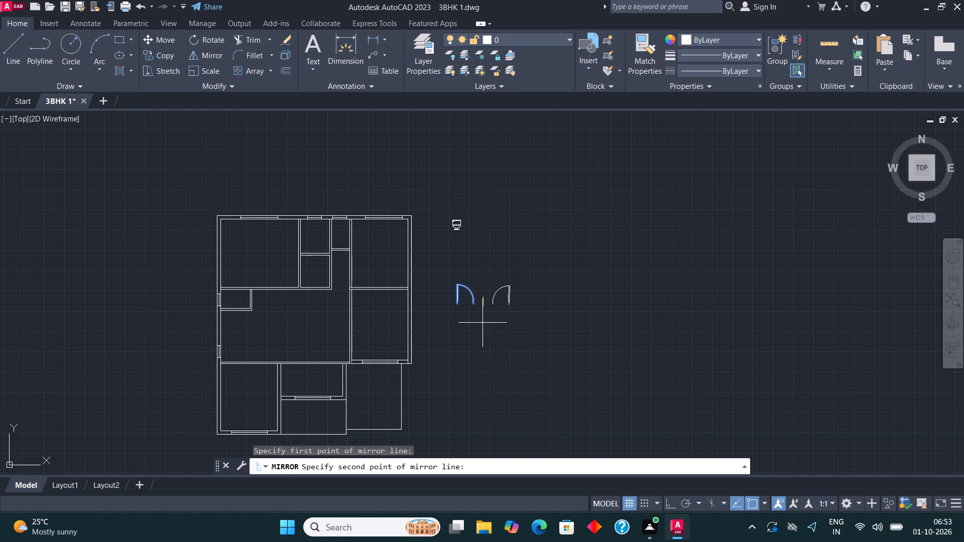
key("F8")
left_click(483, 323)
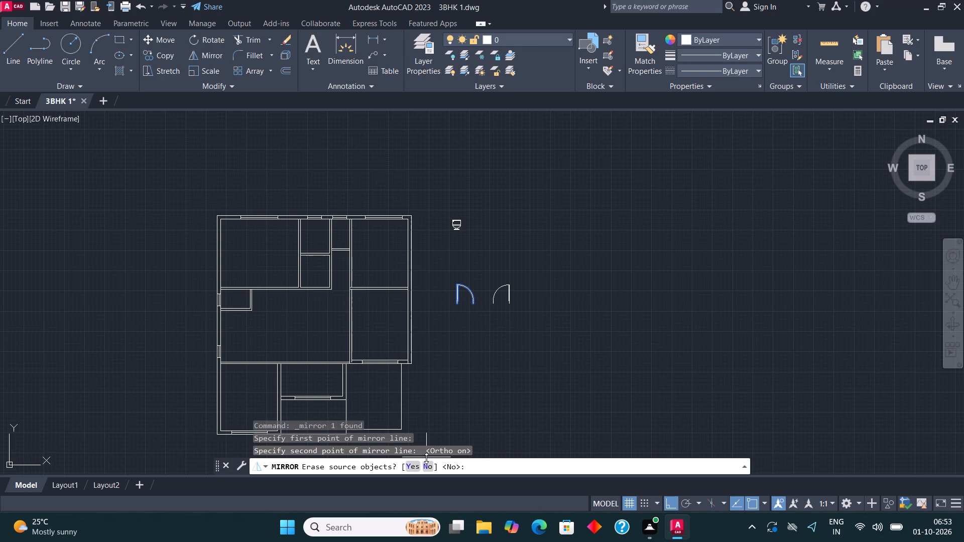
left_click(431, 466)
Mirror the pair of doors about a horizontal line just below them, keeping the originals.
left_click_drag(514, 328, 515, 322)
left_click(431, 281)
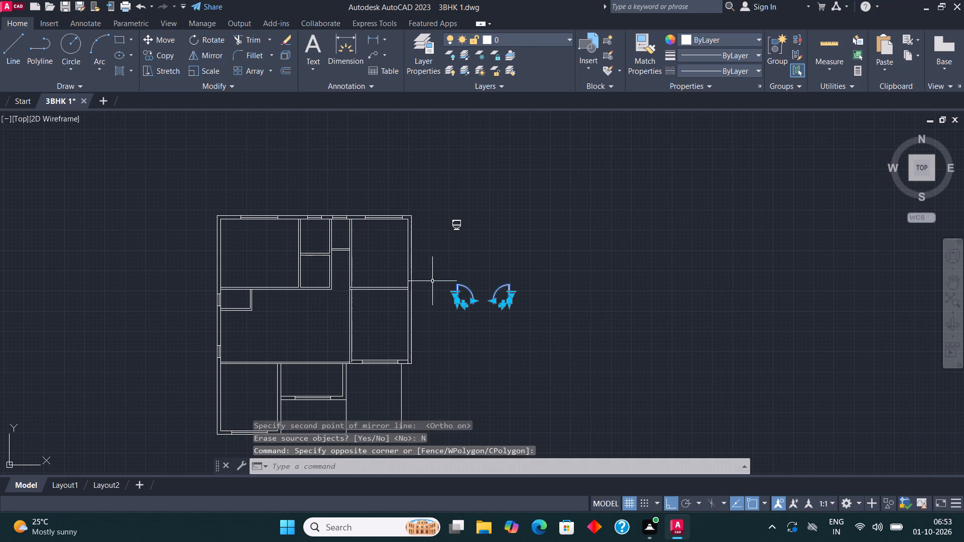
left_click(205, 60)
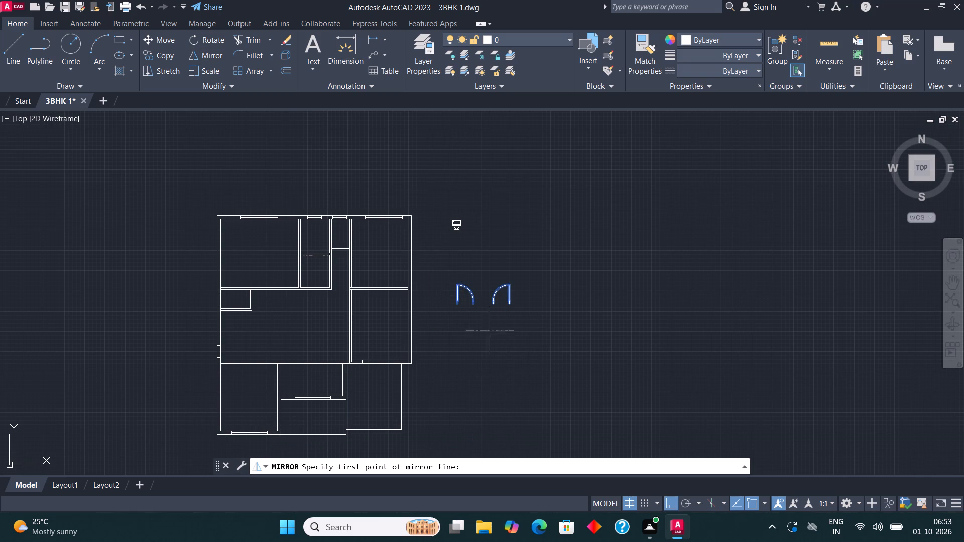
left_click(483, 320)
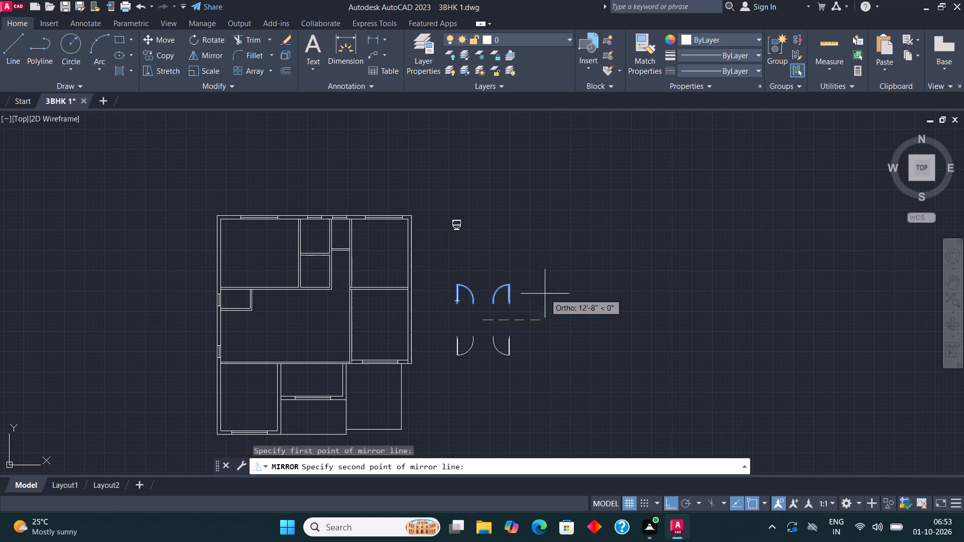
left_click(544, 323)
left_click(429, 468)
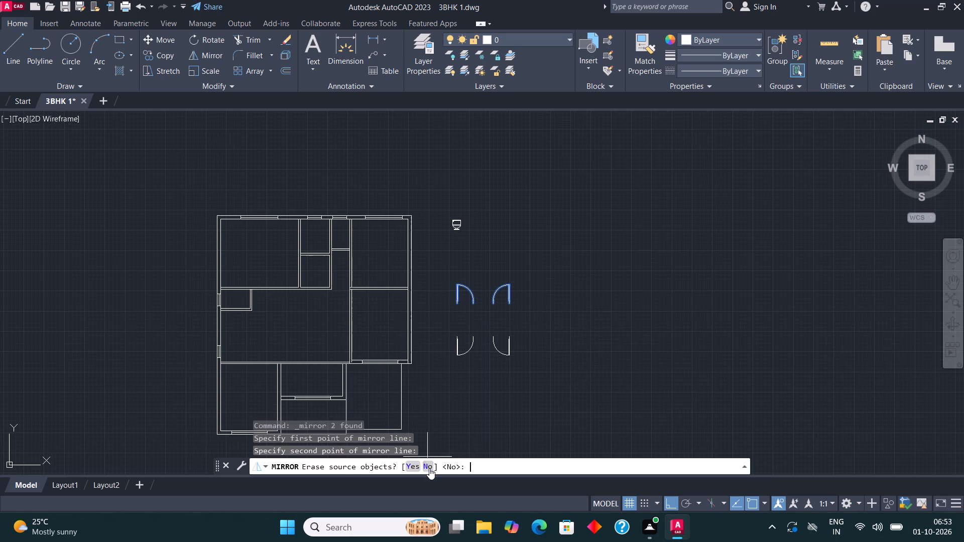
Copy the upper-left door of the set of four straight up to the space above the toilet block.
left_click(458, 285)
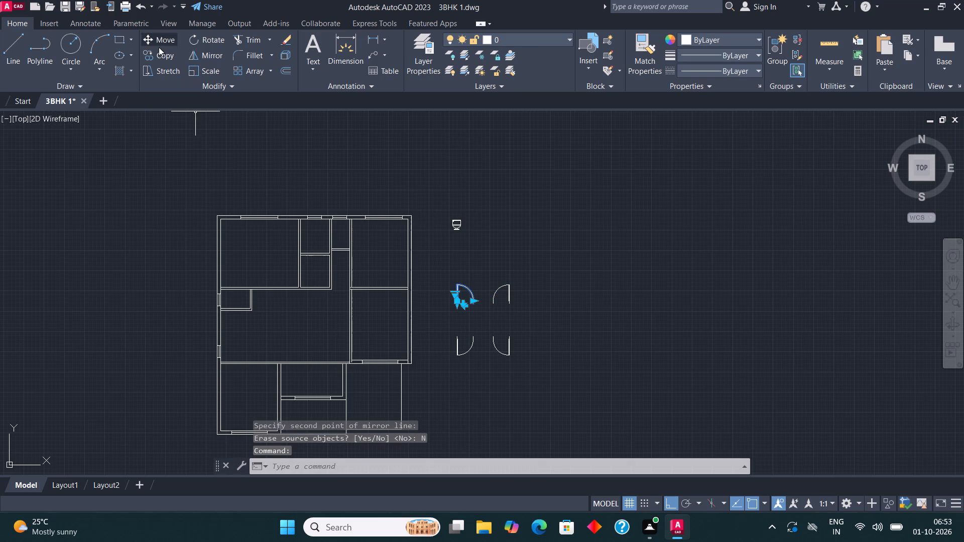
left_click_drag(173, 59, 175, 53)
left_click(455, 284)
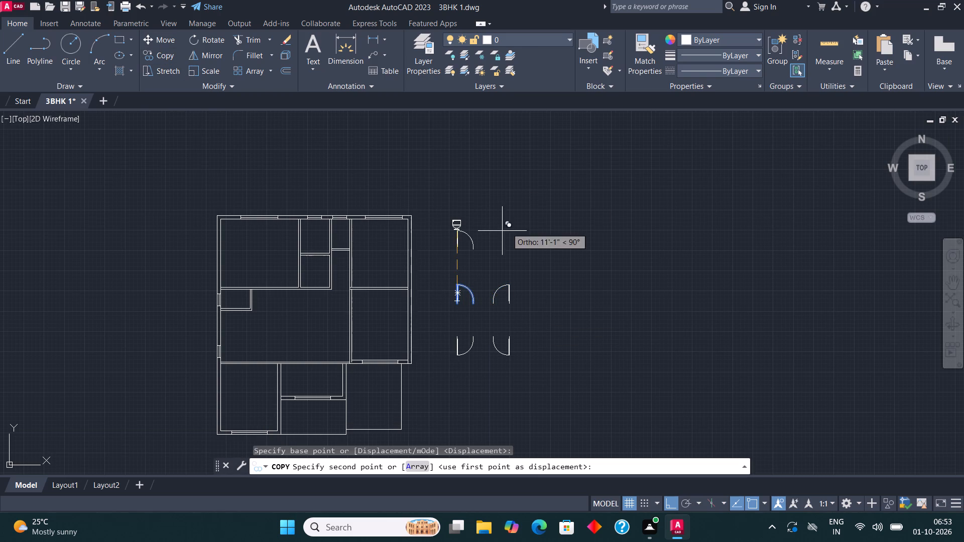
left_click(466, 169)
middle_click_drag(490, 202, 489, 219)
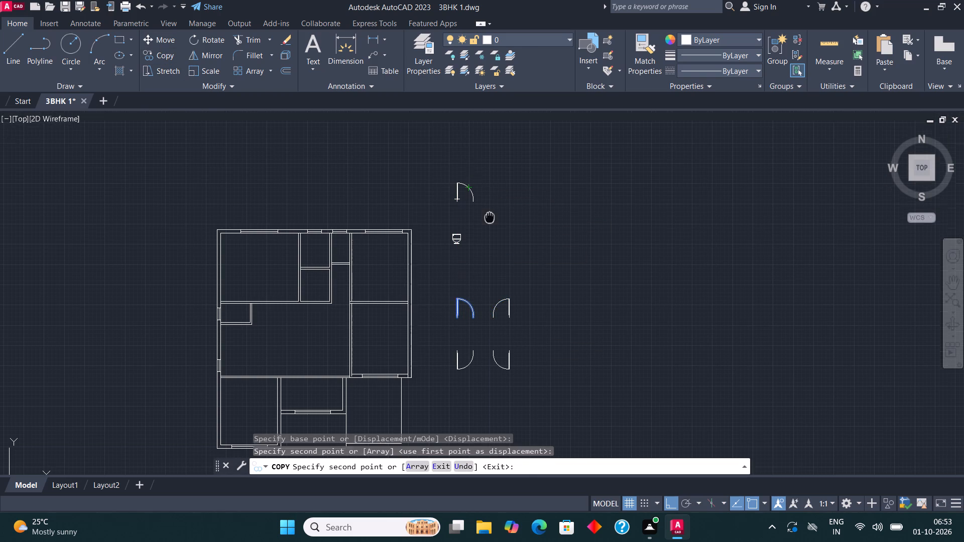
middle_click_drag(489, 219, 485, 241)
key("Escape")
Rotate the copied door above the toilet block 90° counterclockwise so its leaf lies horizontal.
left_click_drag(457, 219, 452, 210)
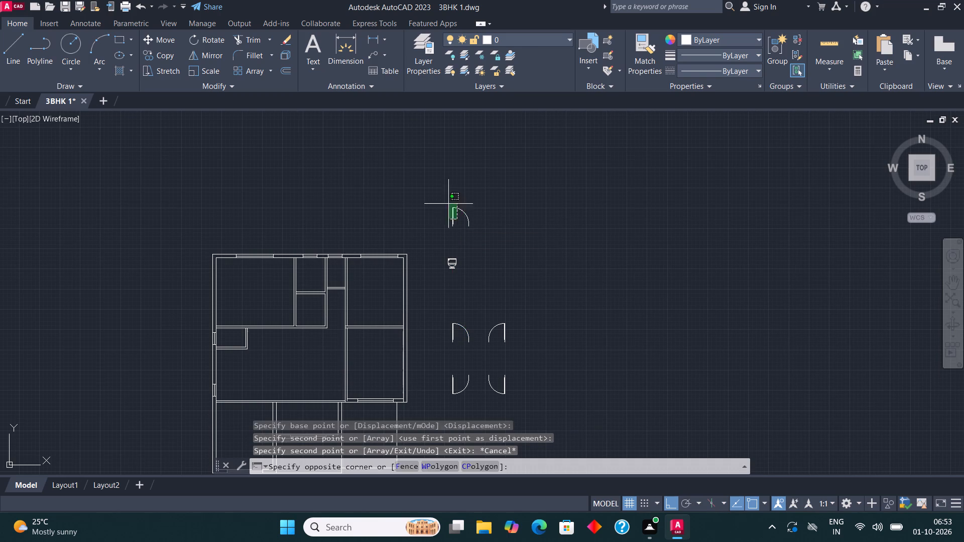
left_click(439, 194)
left_click(202, 35)
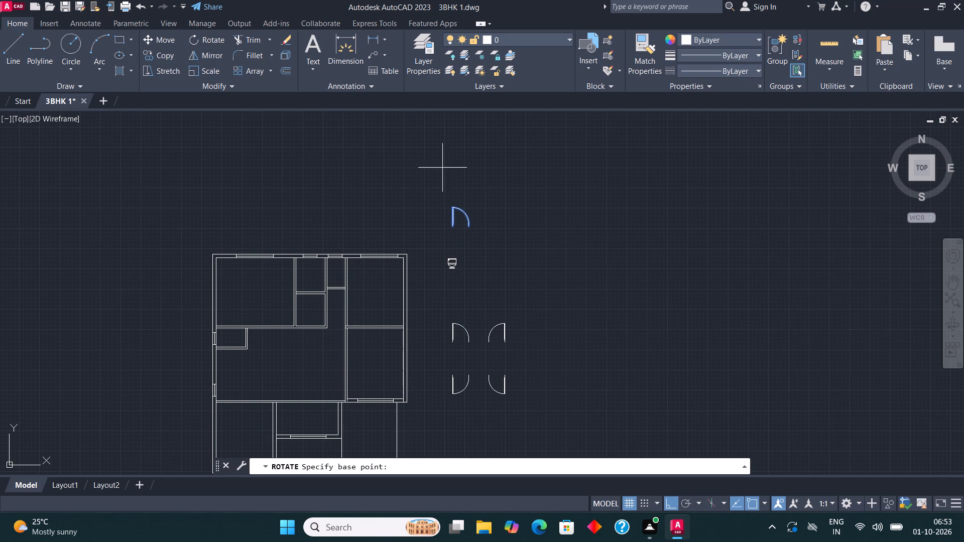
left_click(466, 193)
left_click(480, 159)
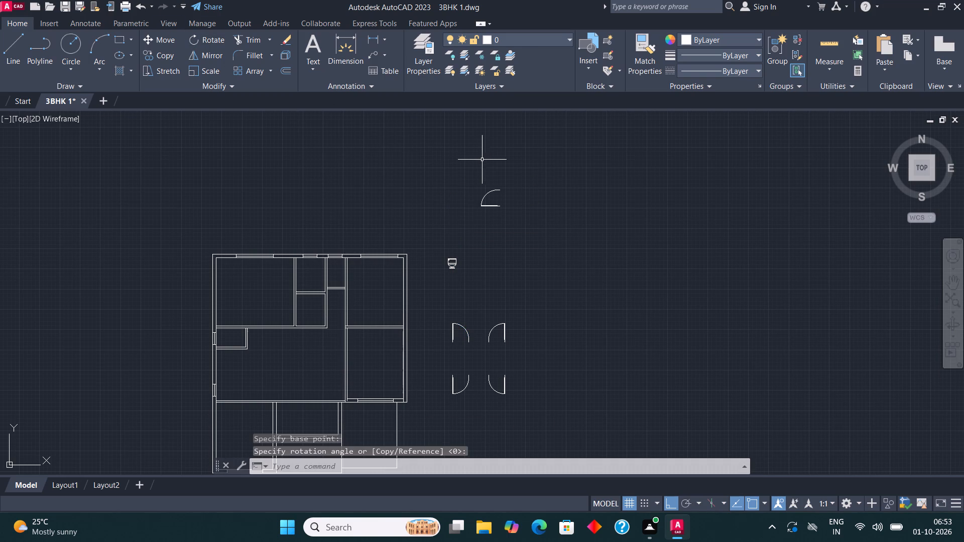
Mirror the rotated door about a horizontal line just above it, keeping the original.
left_click(506, 216)
left_click(476, 171)
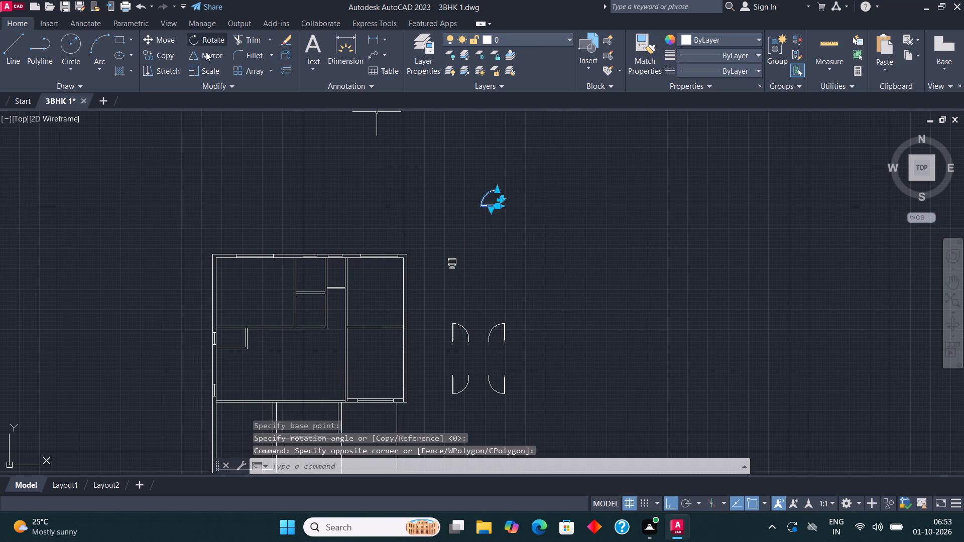
left_click(206, 52)
left_click(496, 166)
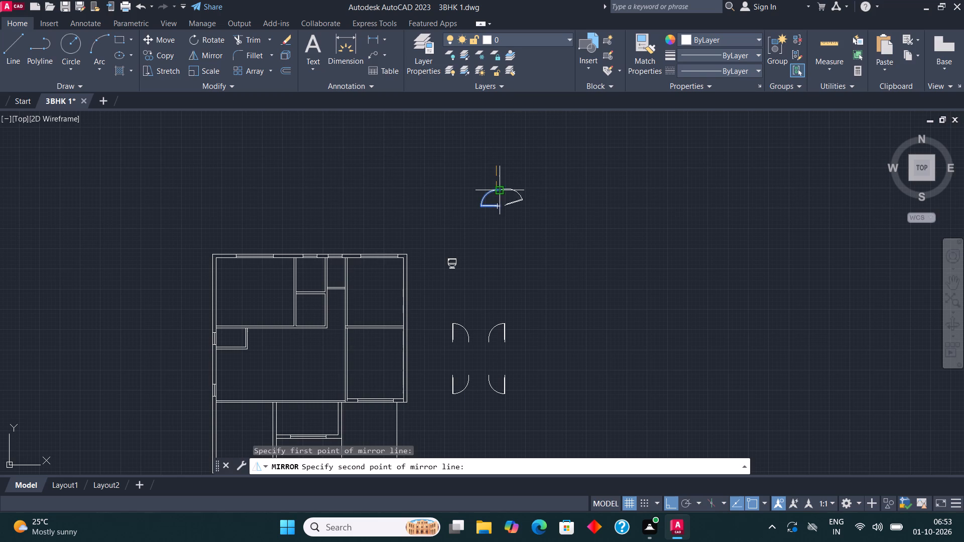
left_click(459, 168)
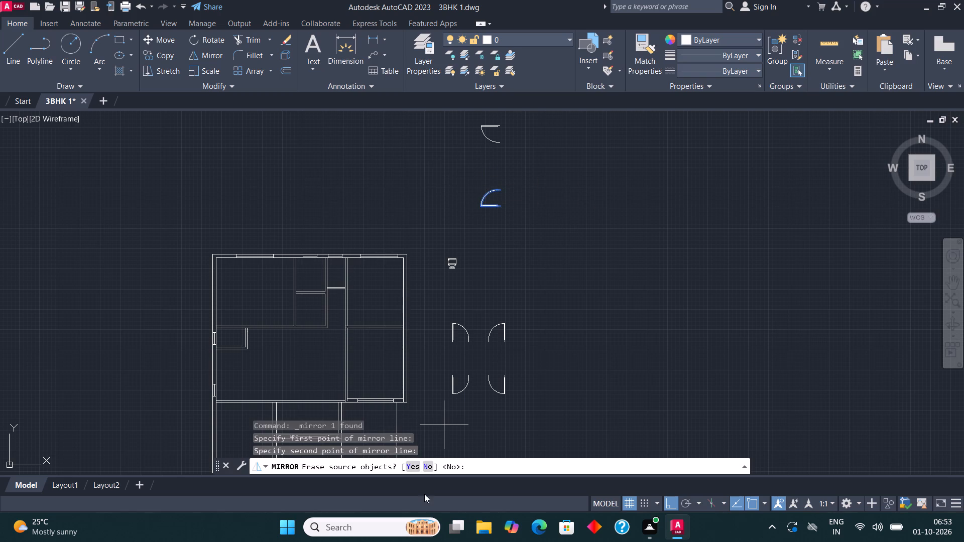
left_click(429, 462)
Mirror the two rotated doors about a vertical line to their right, keeping the originals.
left_click_drag(489, 246, 489, 243)
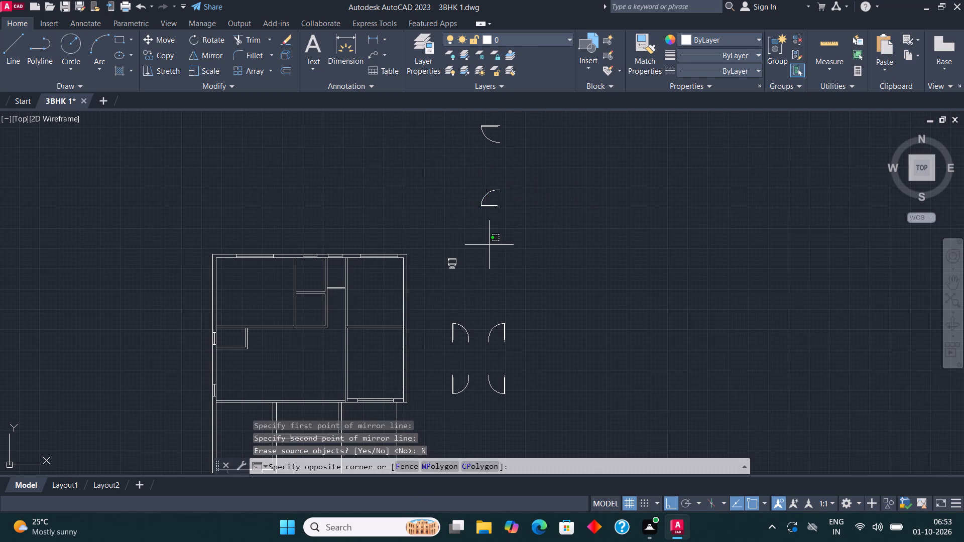
left_click_drag(489, 243, 489, 234)
left_click(478, 119)
left_click(207, 58)
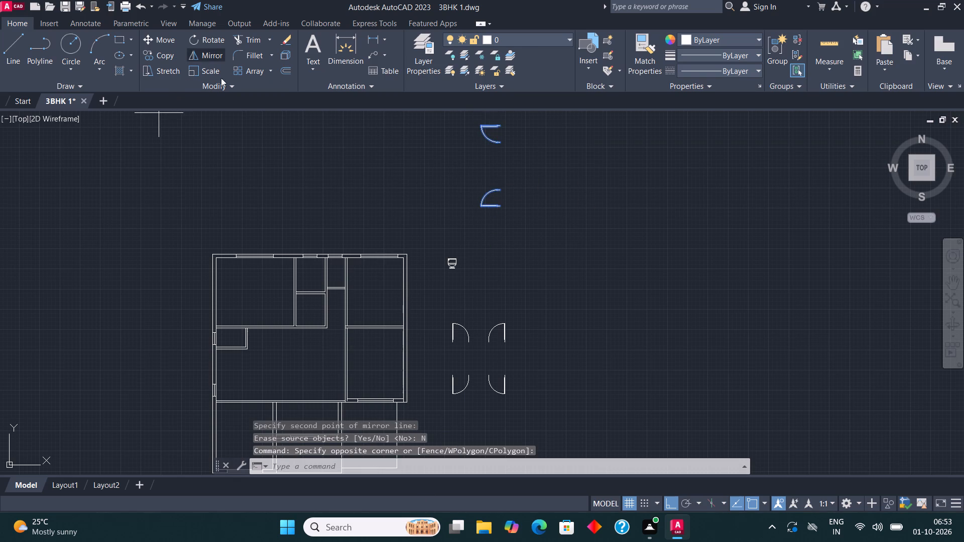
left_click(536, 168)
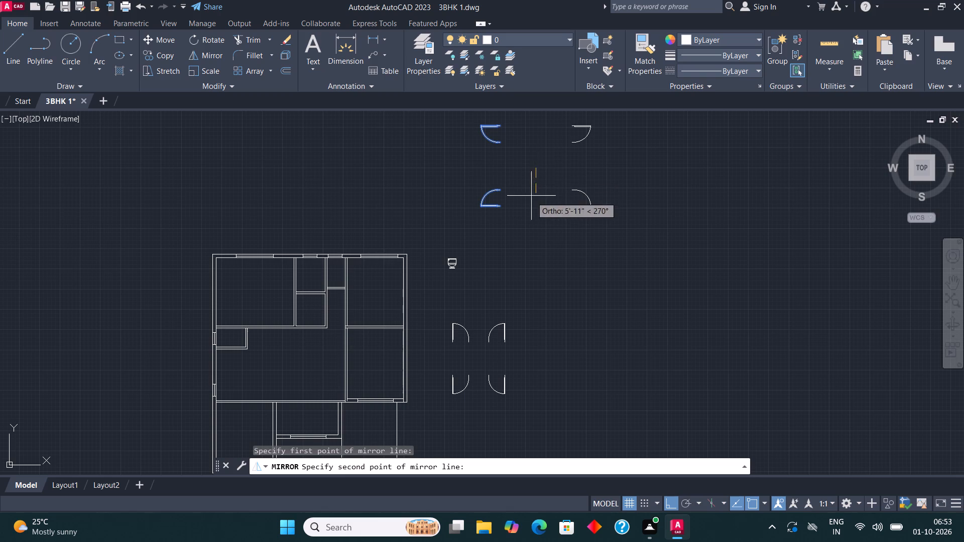
left_click(531, 198)
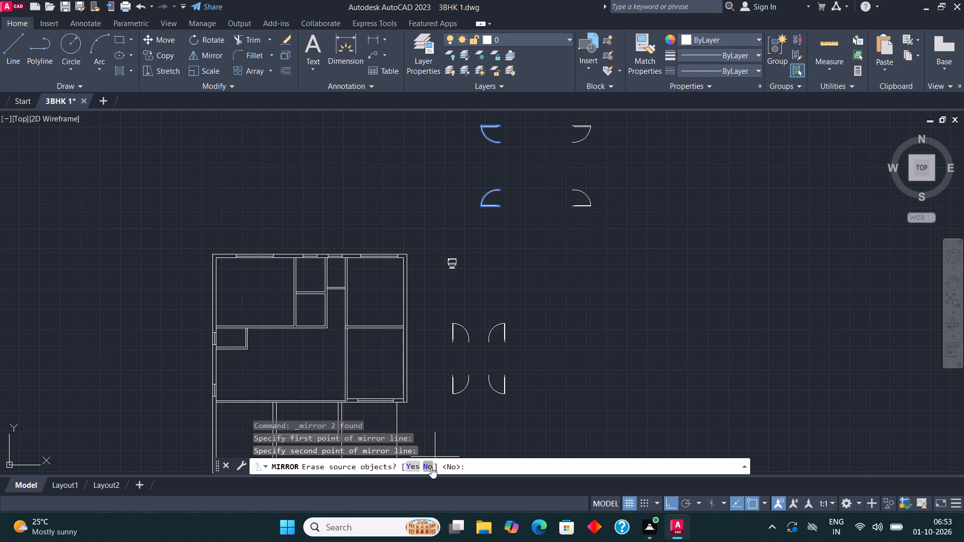
left_click(429, 463)
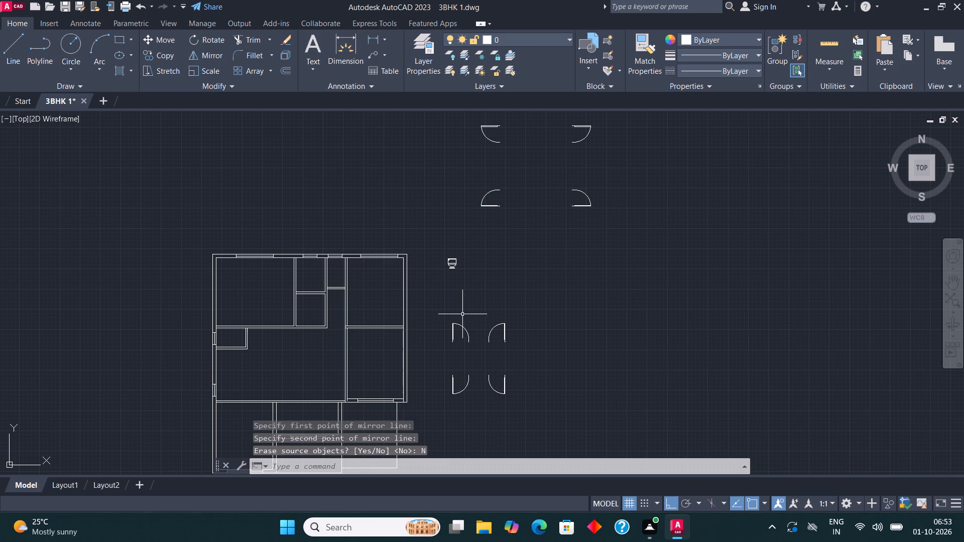
Copy the upper-right door of the lower set from its hinge corner onto the top-left room's bottom wall, near its right corner, with Ortho off.
left_click(502, 331)
left_click(487, 312)
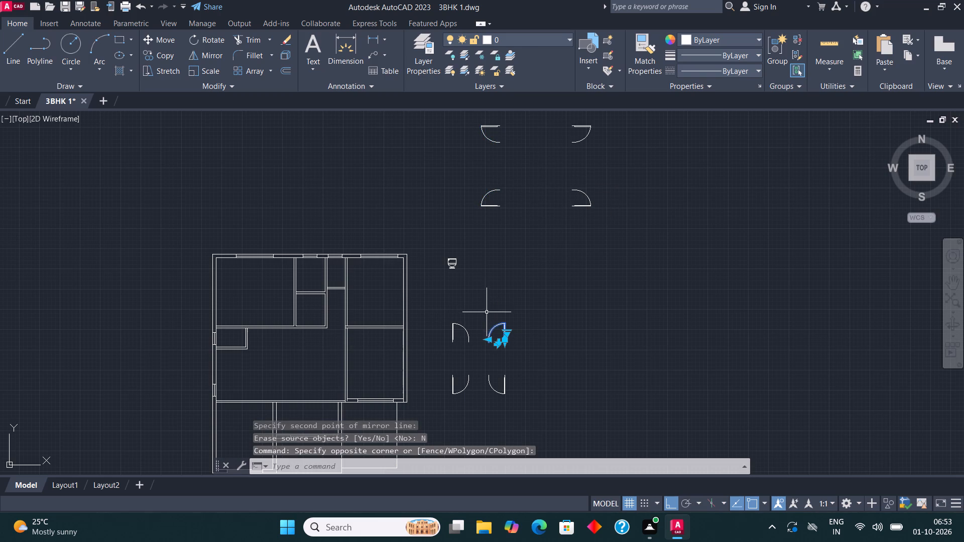
left_click(157, 53)
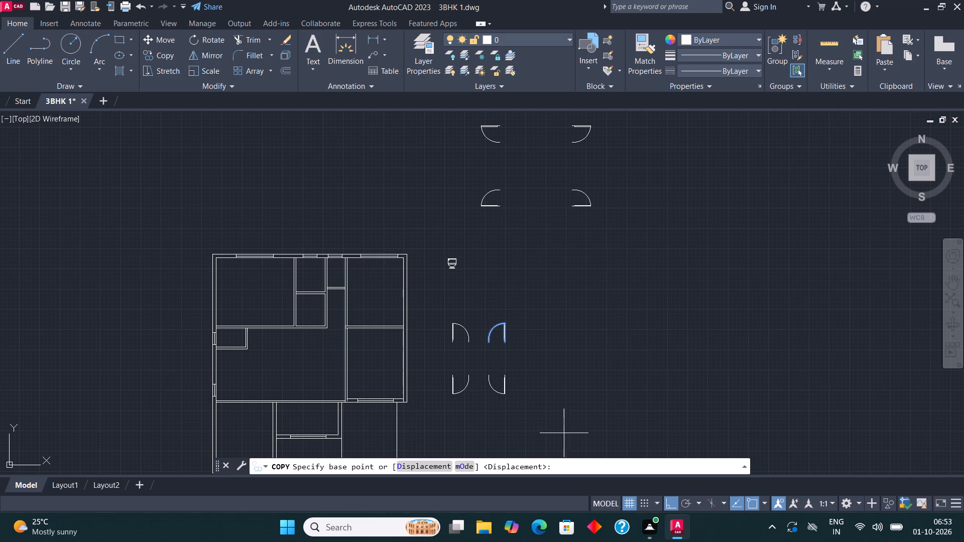
left_click(506, 344)
scroll(621, 324, "down", 2)
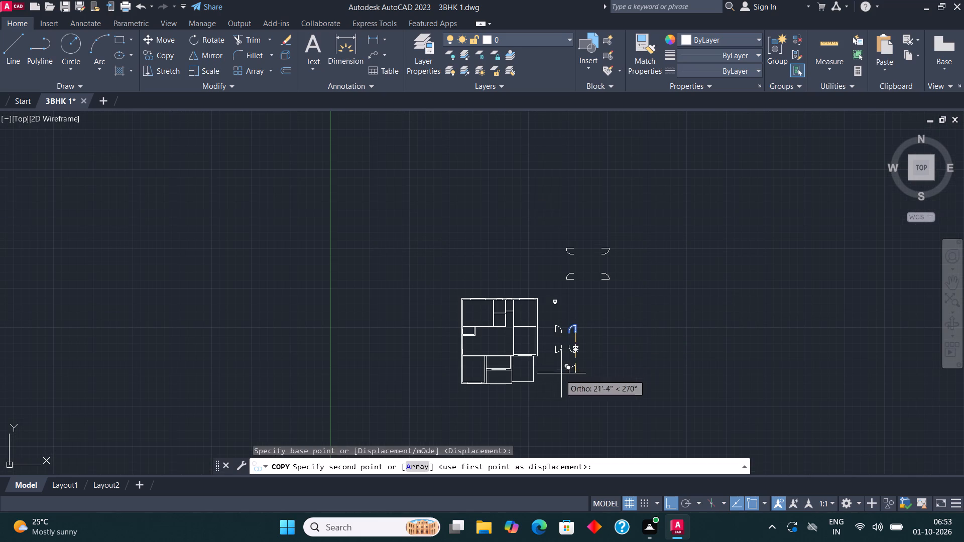
key("F8")
scroll(488, 322, "up", 3)
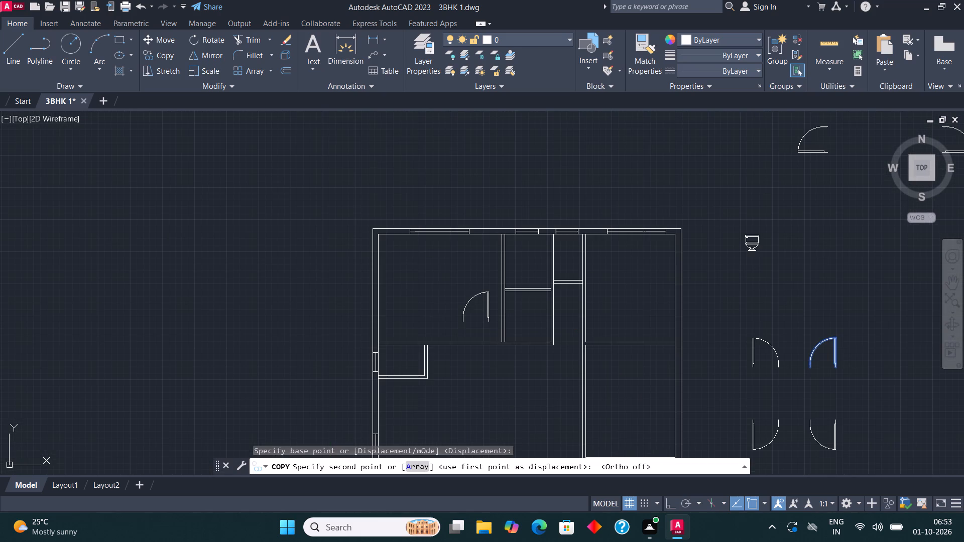
scroll(493, 339, "up", 2)
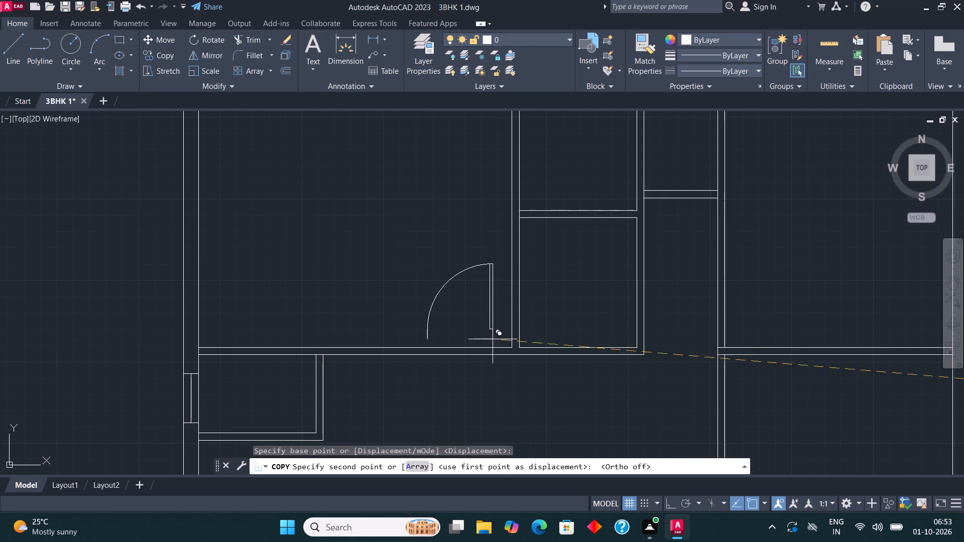
left_click(506, 354)
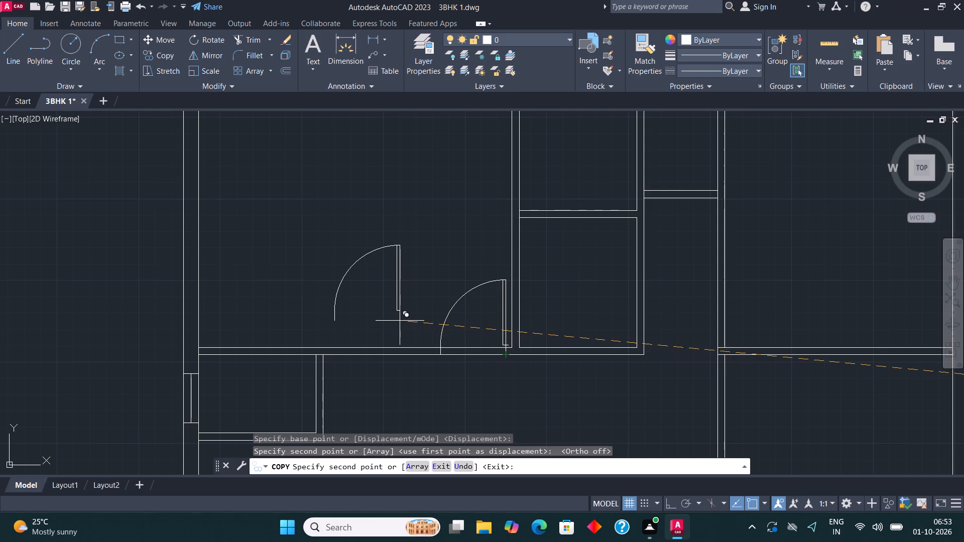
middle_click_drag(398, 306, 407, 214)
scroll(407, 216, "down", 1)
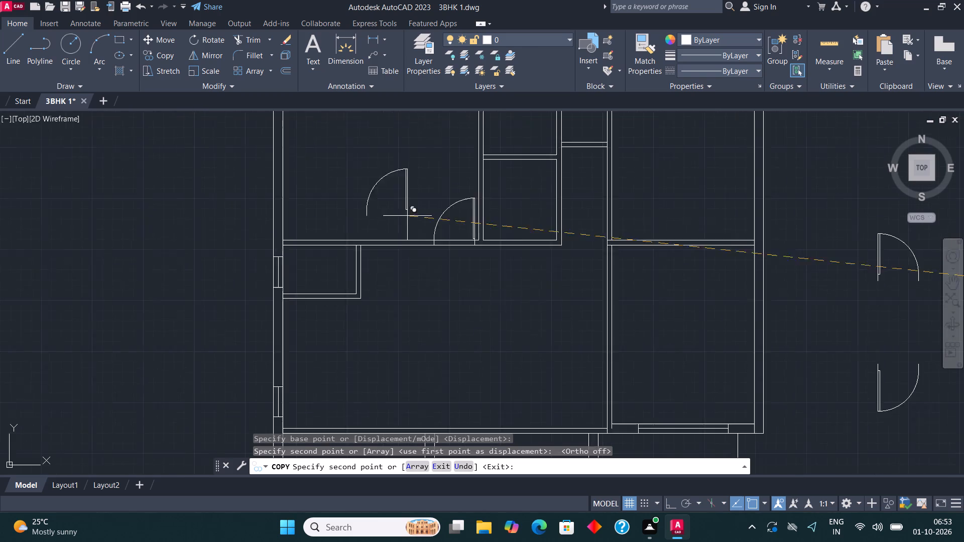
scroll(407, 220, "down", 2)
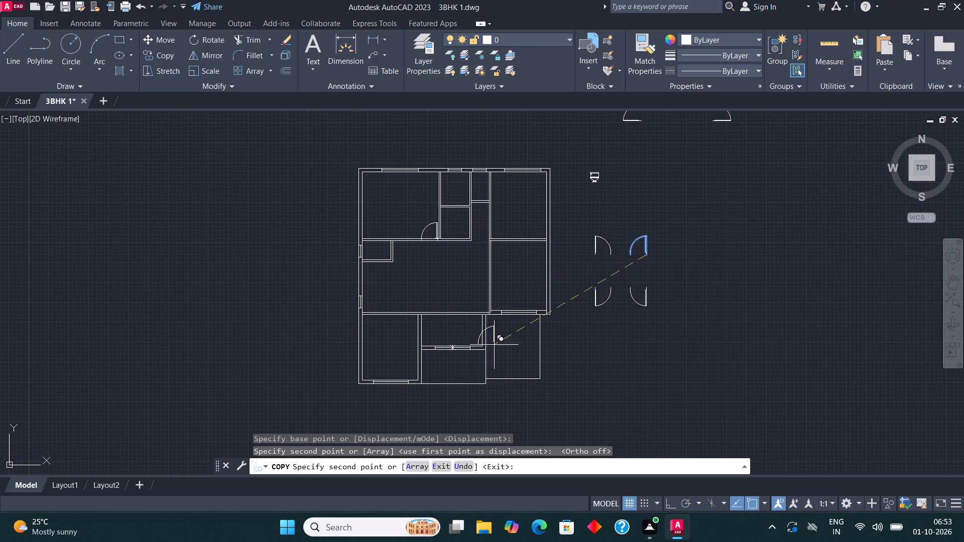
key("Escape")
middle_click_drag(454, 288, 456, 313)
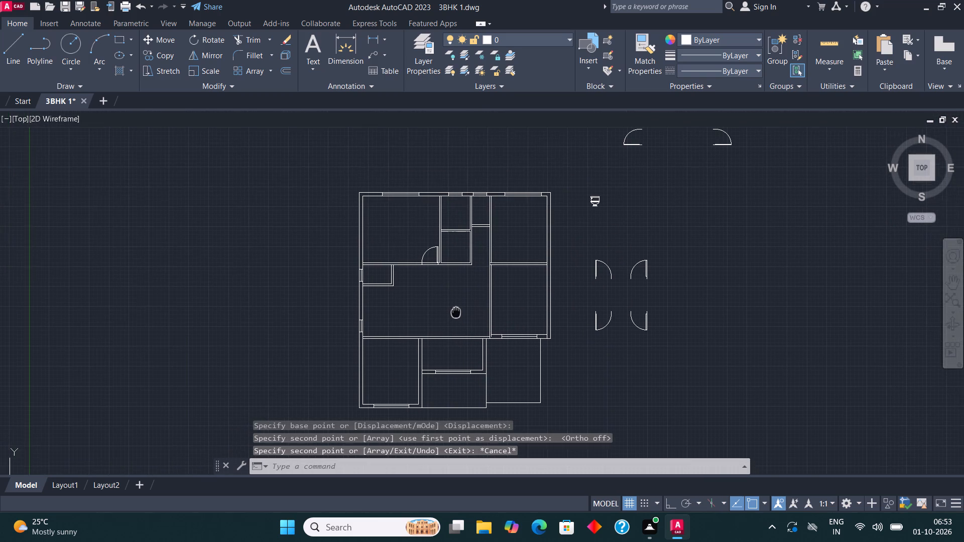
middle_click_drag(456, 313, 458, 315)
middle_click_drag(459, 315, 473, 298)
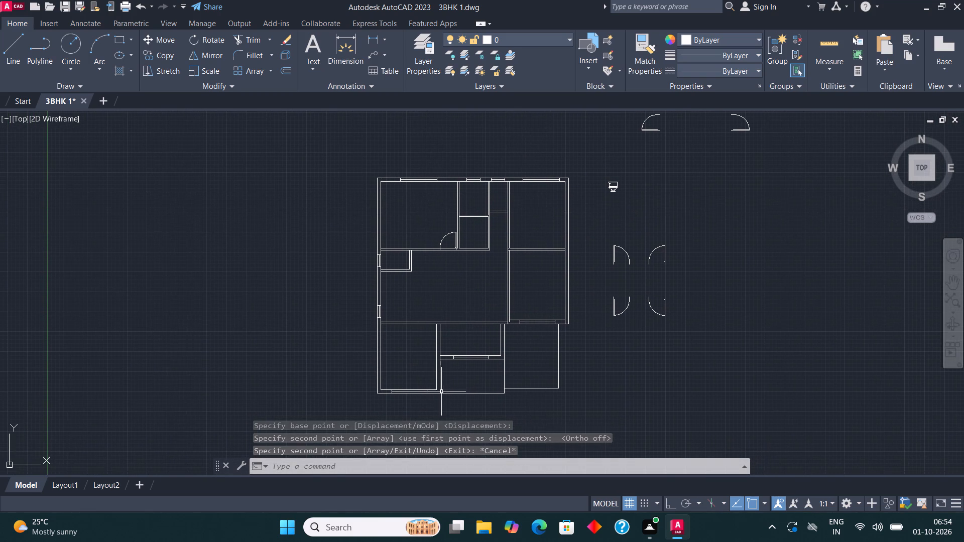
Check the length of the bottom-left room's left inner wall with a temporary dimension between its lower and upper corners.
scroll(401, 400, "up", 3)
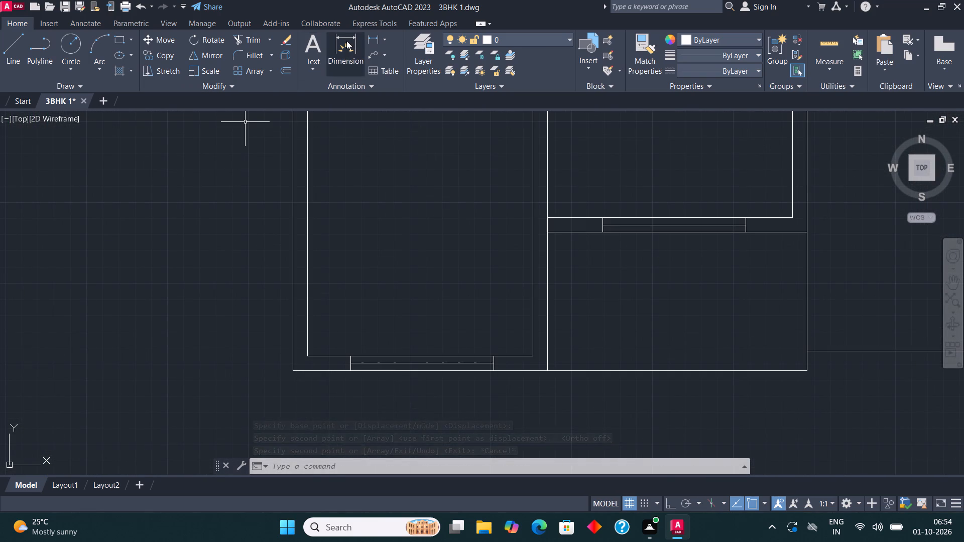
left_click(346, 41)
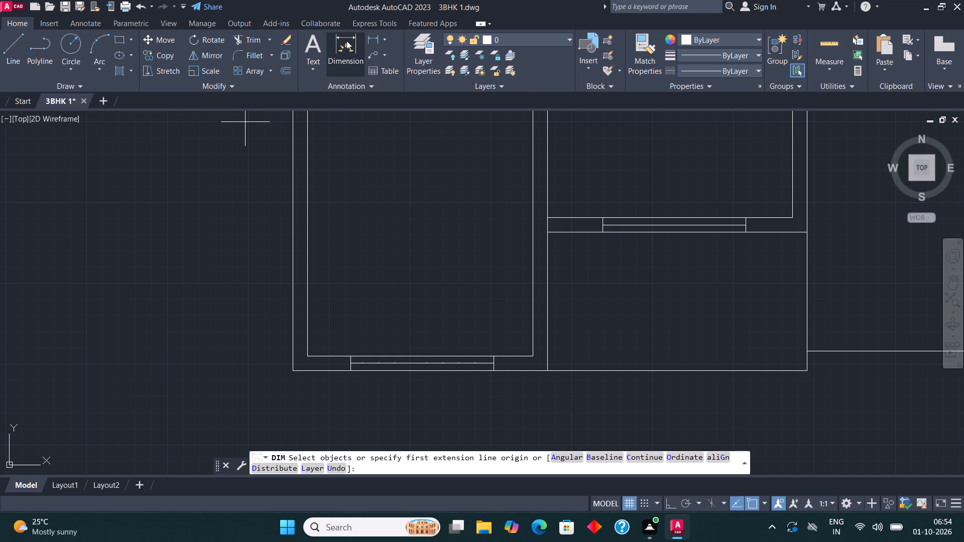
left_click(306, 355)
scroll(308, 355, "down", 3)
scroll(312, 296, "up", 3)
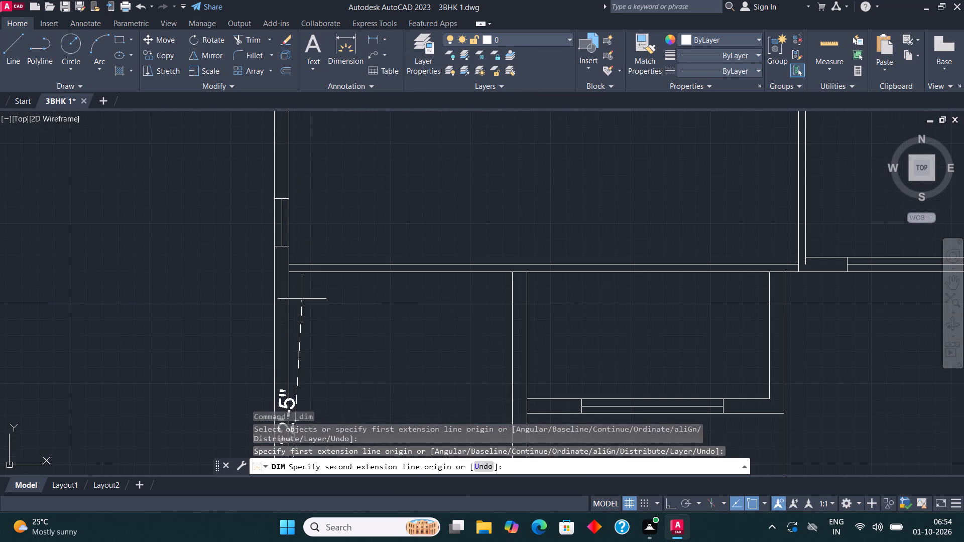
scroll(291, 268, "down", 1)
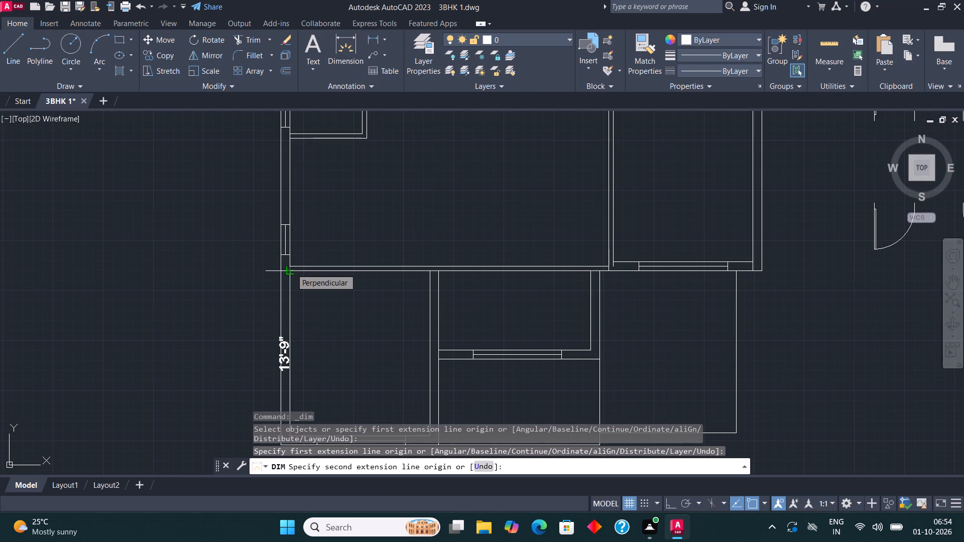
key("Escape")
Draw lines from the bottom-left room's top-left inner corner: 3' down, across to align with the small room above, and up to the wall, with Ortho on.
middle_click_drag(320, 316, 328, 338)
scroll(328, 338, "up", 3)
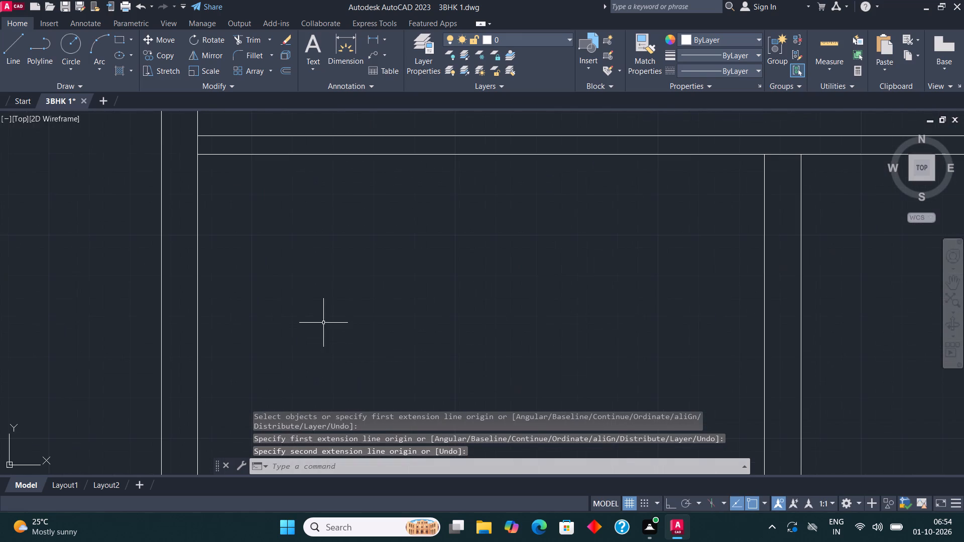
left_click(10, 50)
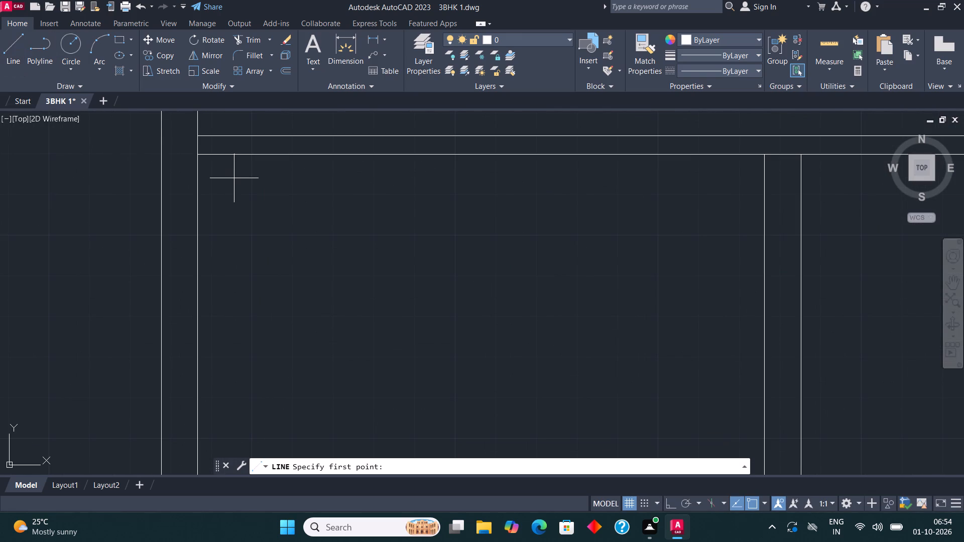
middle_click_drag(329, 281, 367, 313)
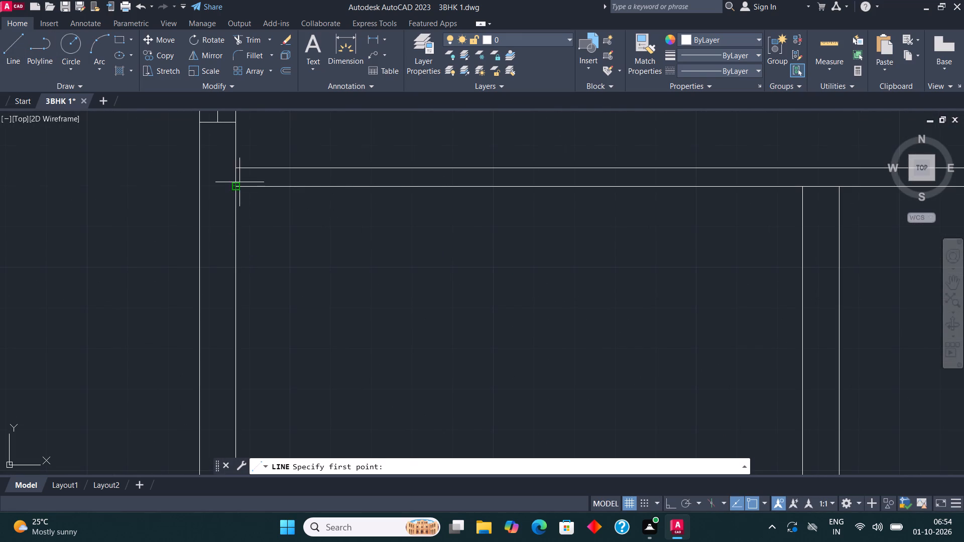
left_click(237, 186)
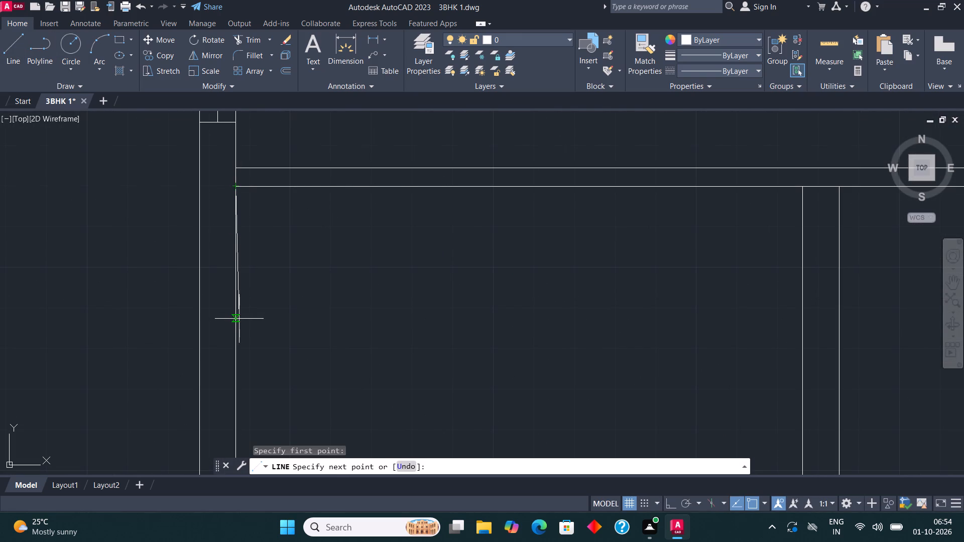
key("F8")
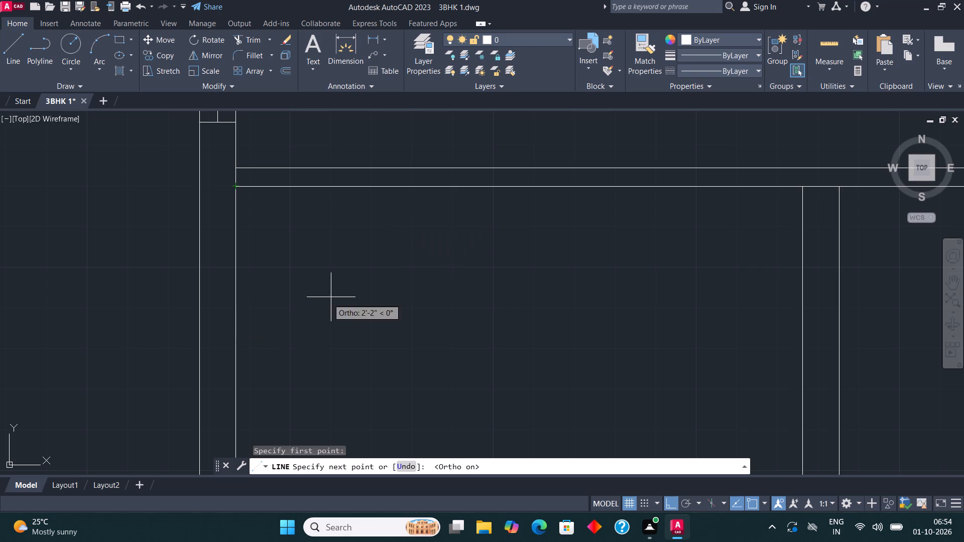
type("3'")
key("Return")
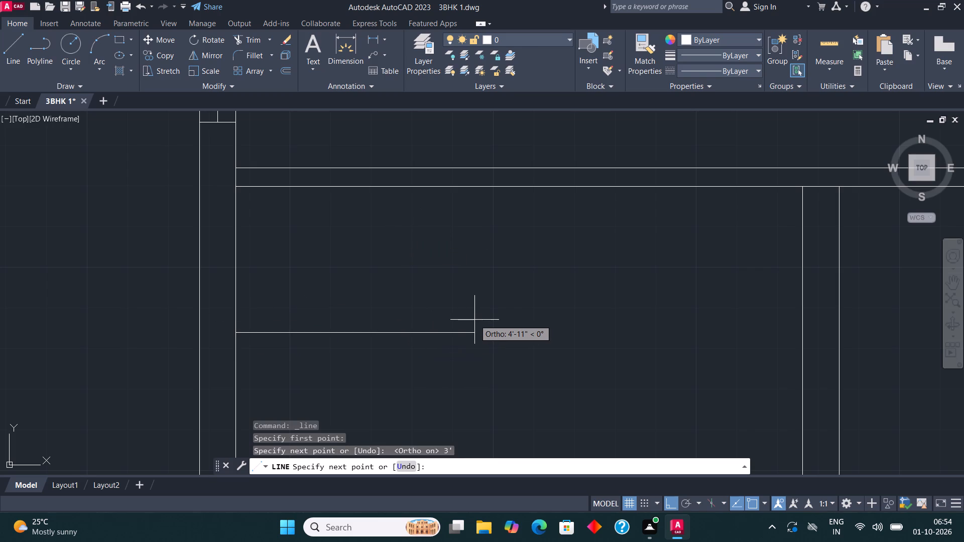
scroll(478, 322, "down", 2)
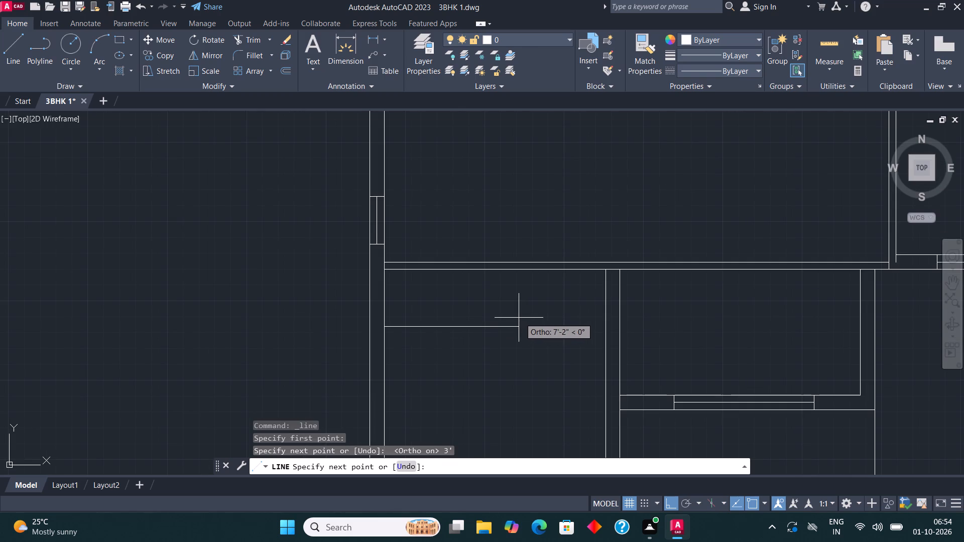
middle_click_drag(526, 319, 510, 321)
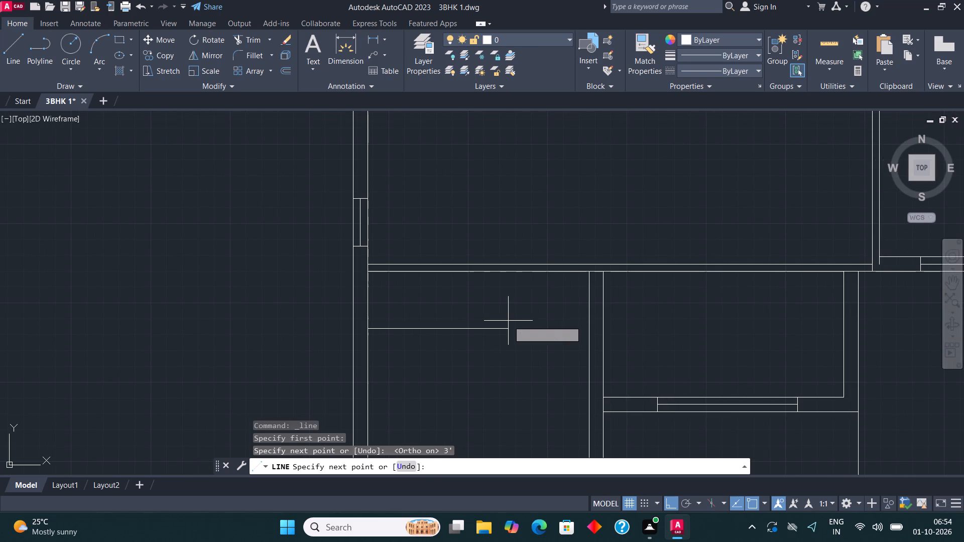
scroll(461, 342, "down", 3)
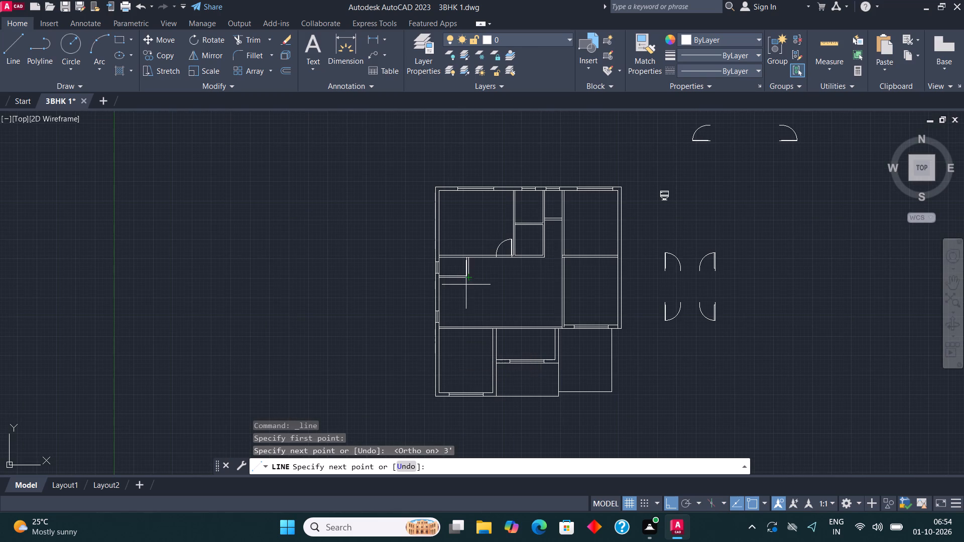
left_click(471, 345)
scroll(467, 330, "up", 1)
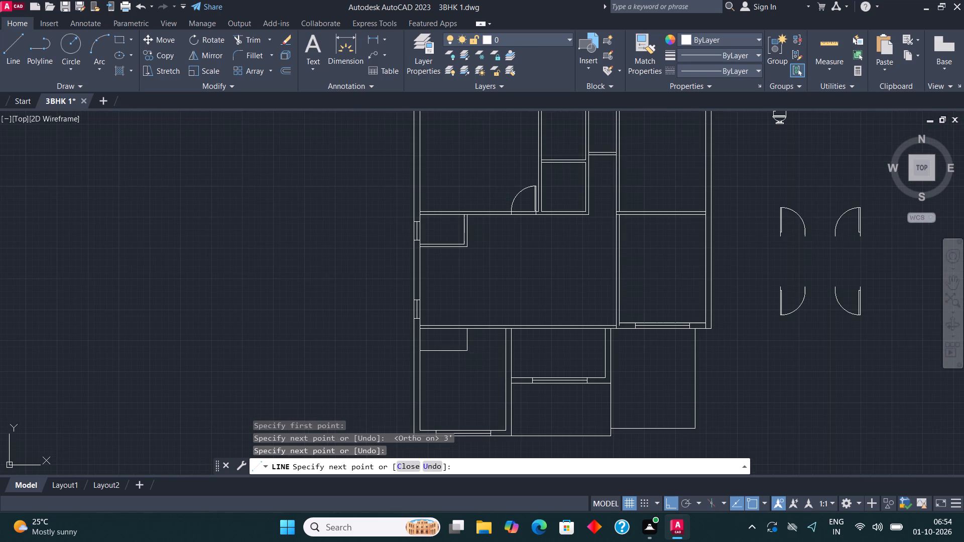
left_click(467, 330)
key("Escape")
Move the horizontal line of the new enclosure slightly downward by its midpoint.
middle_click_drag(488, 290, 475, 267)
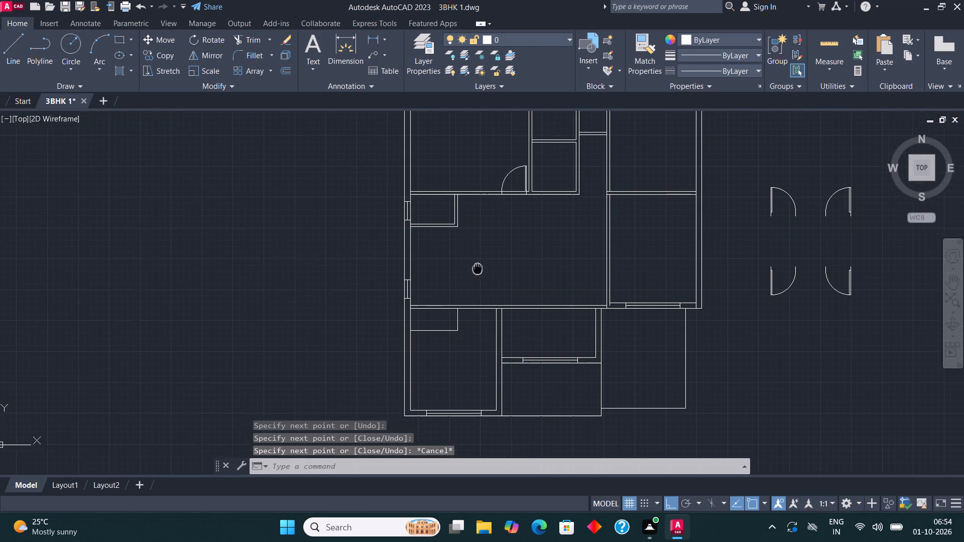
scroll(452, 342, "up", 2)
middle_click_drag(417, 315, 421, 318)
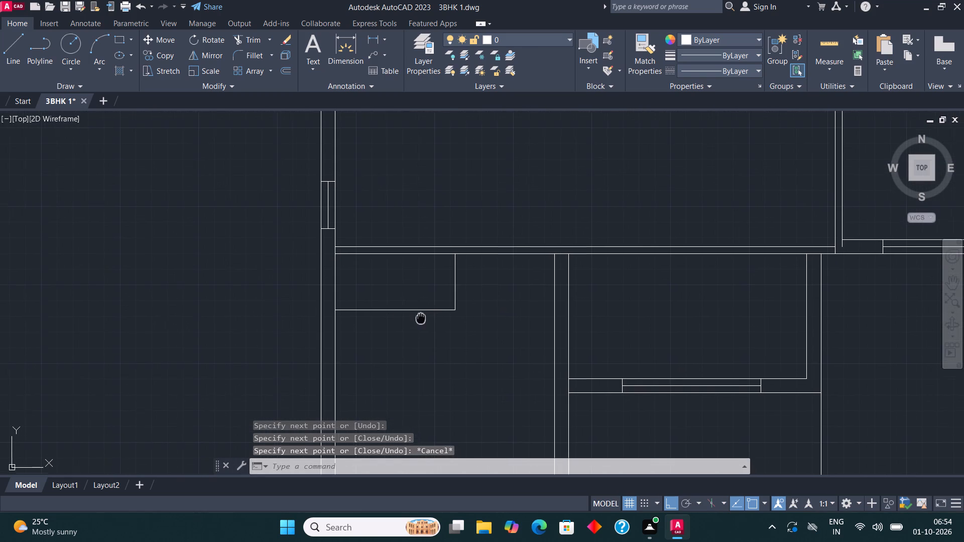
middle_click_drag(421, 318, 423, 320)
left_click(415, 315)
left_click(412, 310)
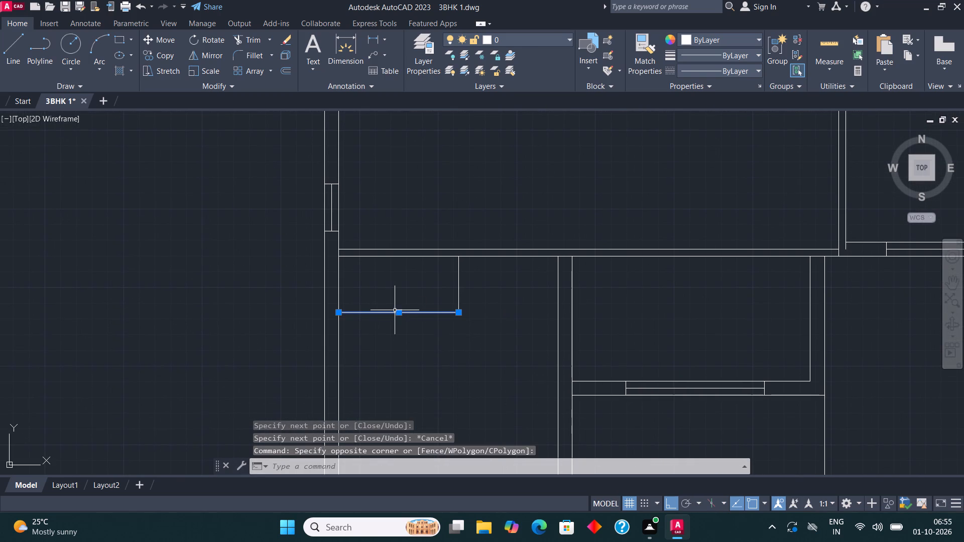
left_click(396, 316)
left_click(400, 310)
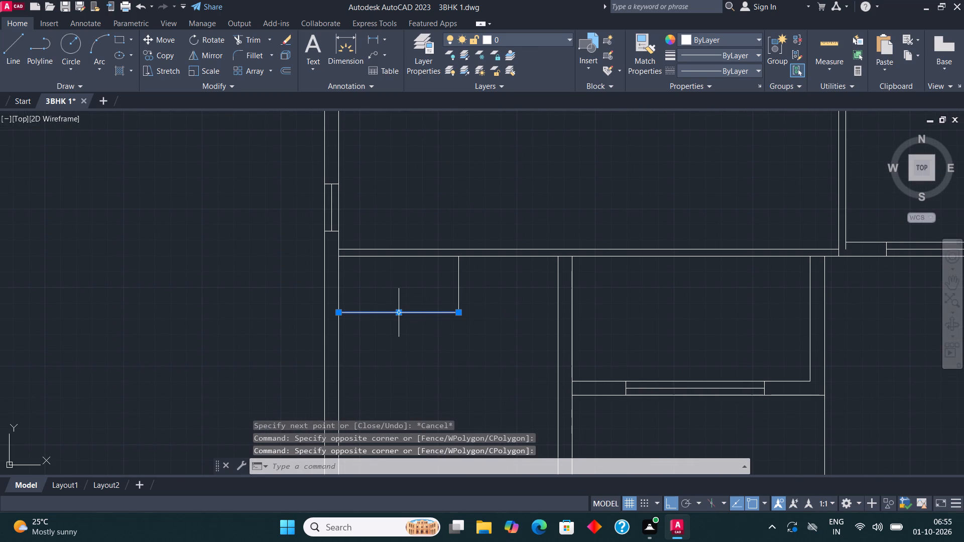
left_click(399, 312)
left_click(399, 320)
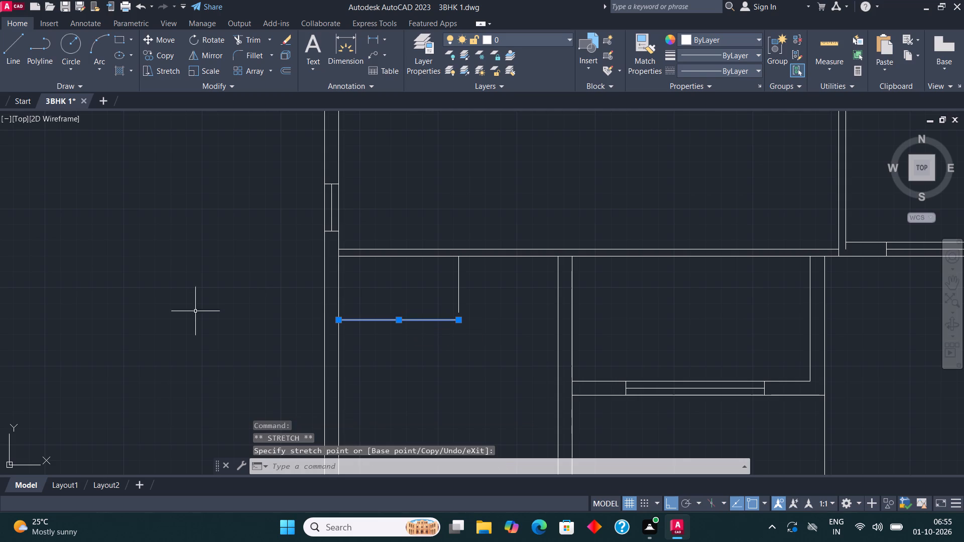
key("Escape")
Fillet the enclosure's vertical line with the lowered horizontal line to close its lower-right corner.
left_click(259, 53)
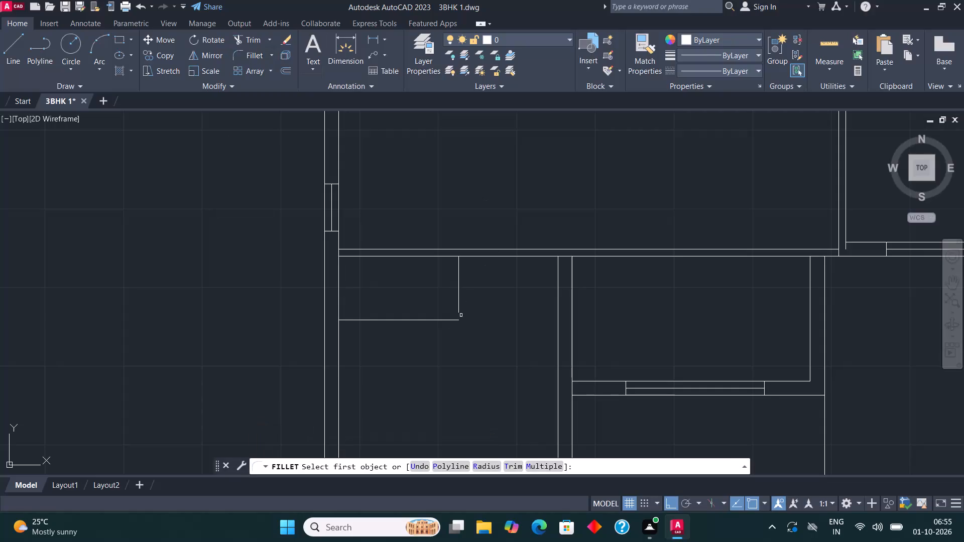
left_click(448, 322)
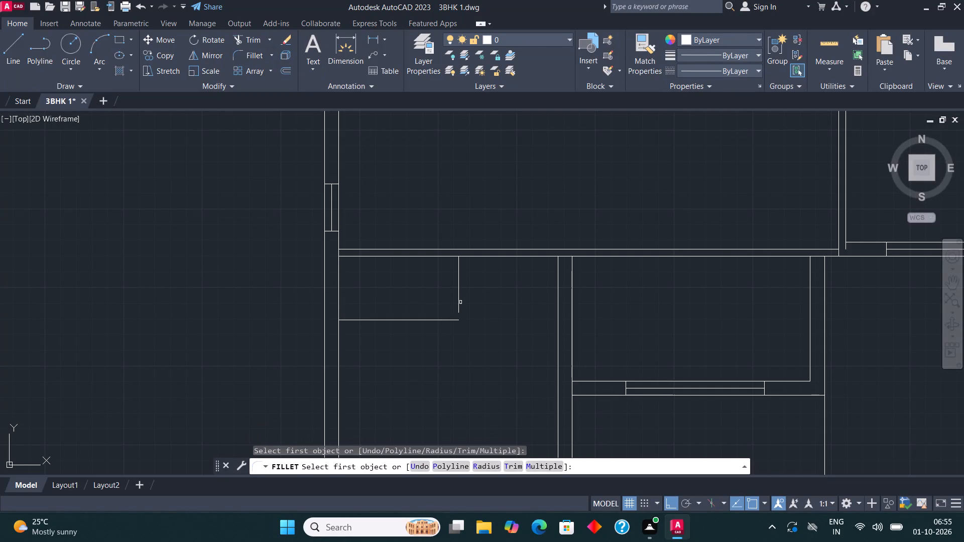
left_click(459, 298)
left_click(447, 320)
key("Escape")
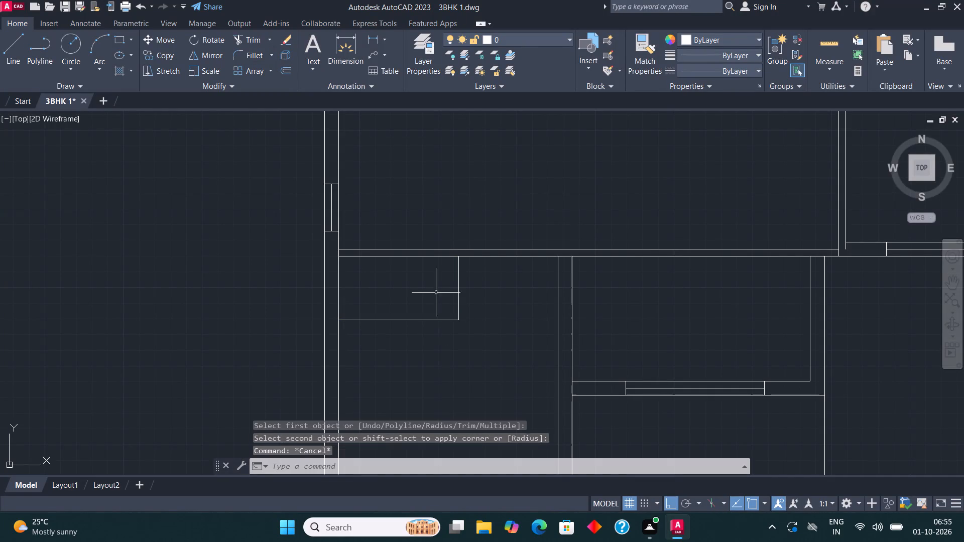
Offset the enclosure's horizontal and vertical lines 4.5" inward to give its walls thickness.
left_click_drag(470, 341, 451, 298)
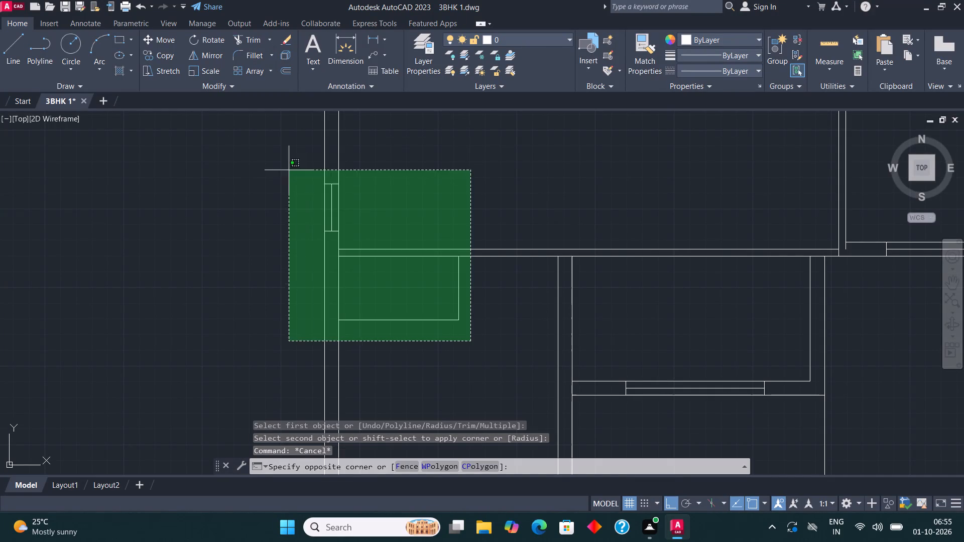
left_click(406, 286)
left_click(283, 68)
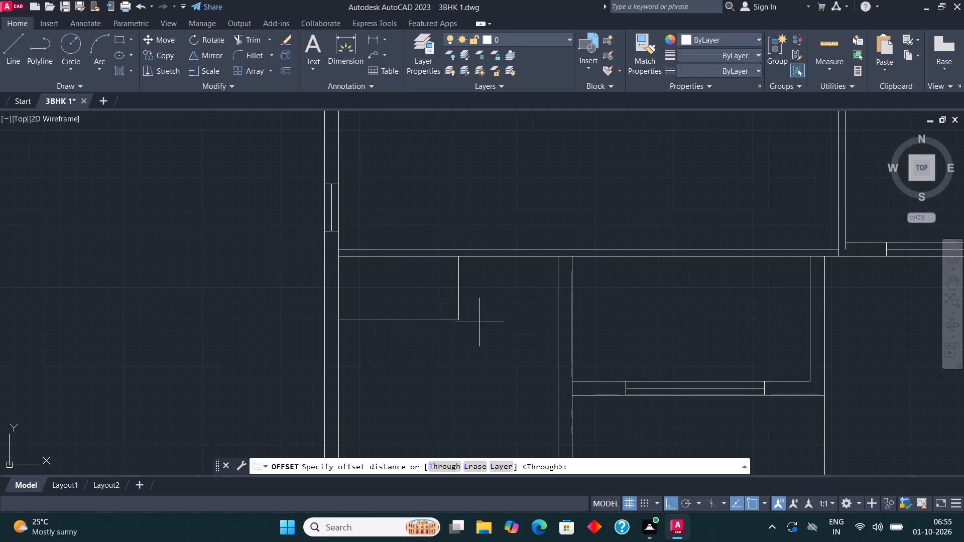
left_click(379, 322)
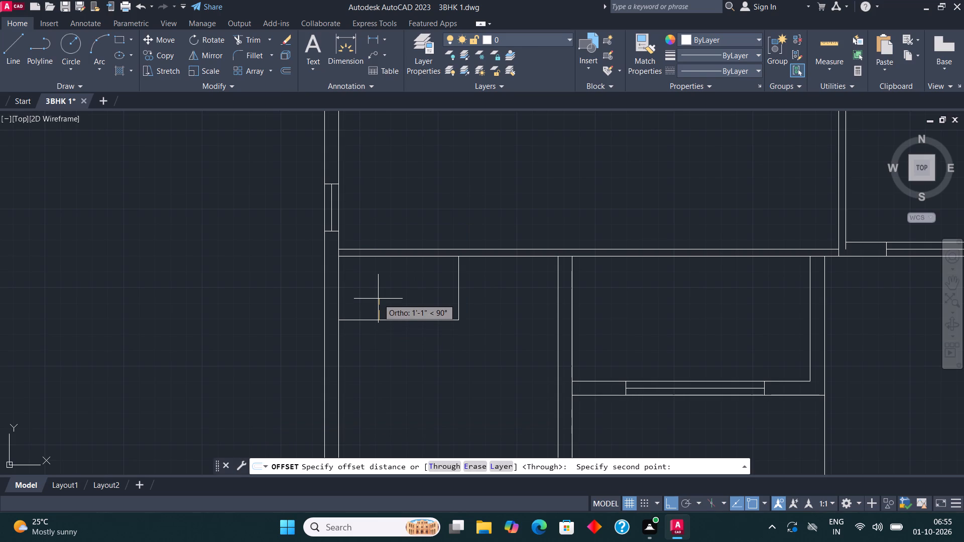
type("4.5\"")
key("Return")
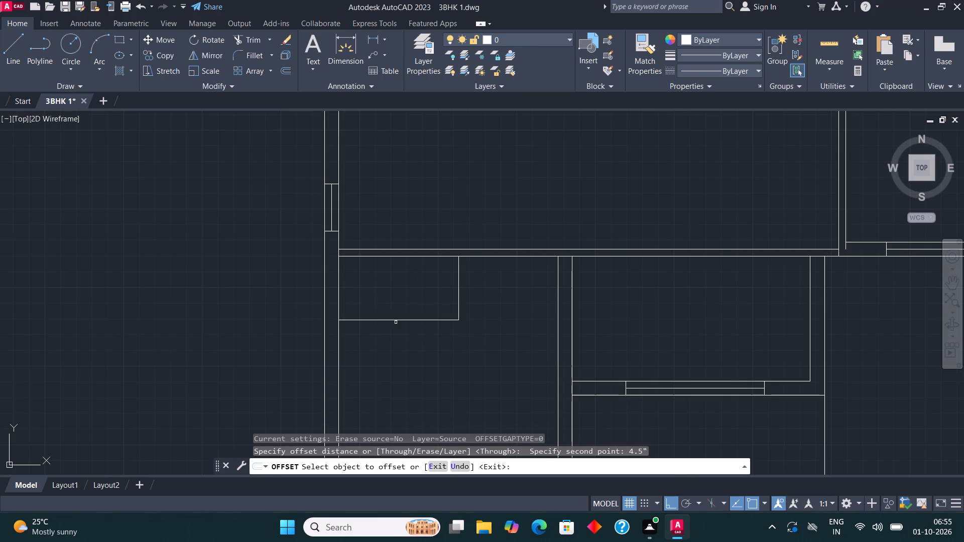
left_click(396, 321)
left_click(397, 297)
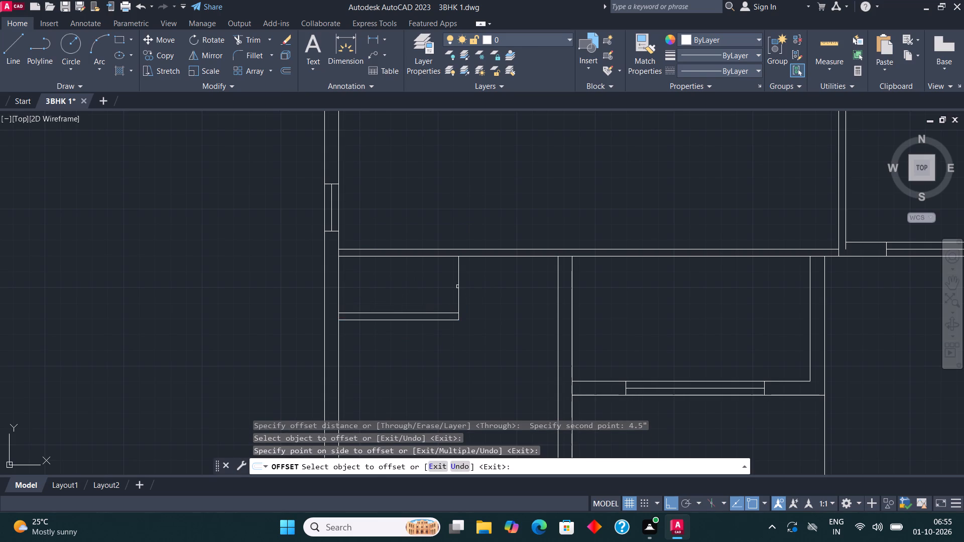
left_click_drag(459, 286, 450, 283)
left_click(440, 276)
Fillet the two inner offset lines of the enclosure into a clean lower-right corner.
left_click(254, 61)
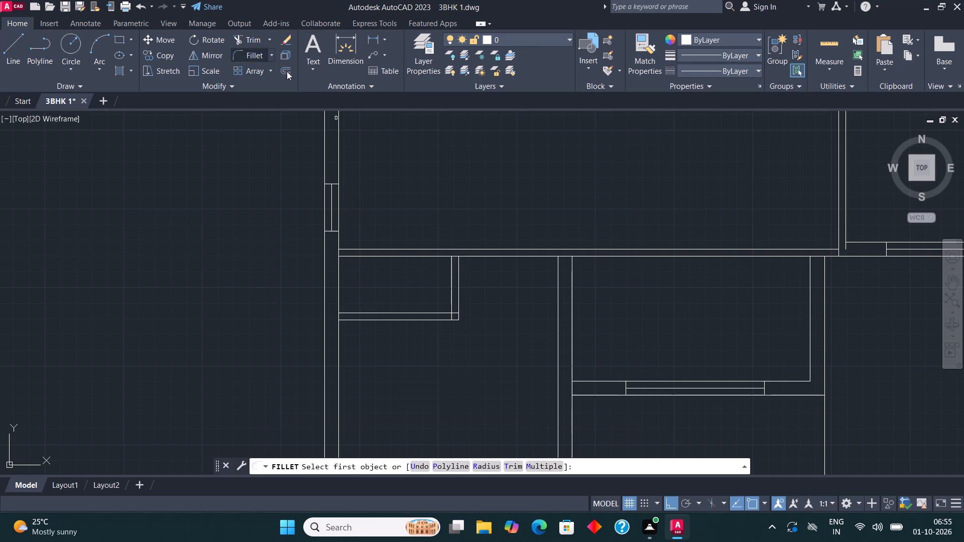
left_click(428, 315)
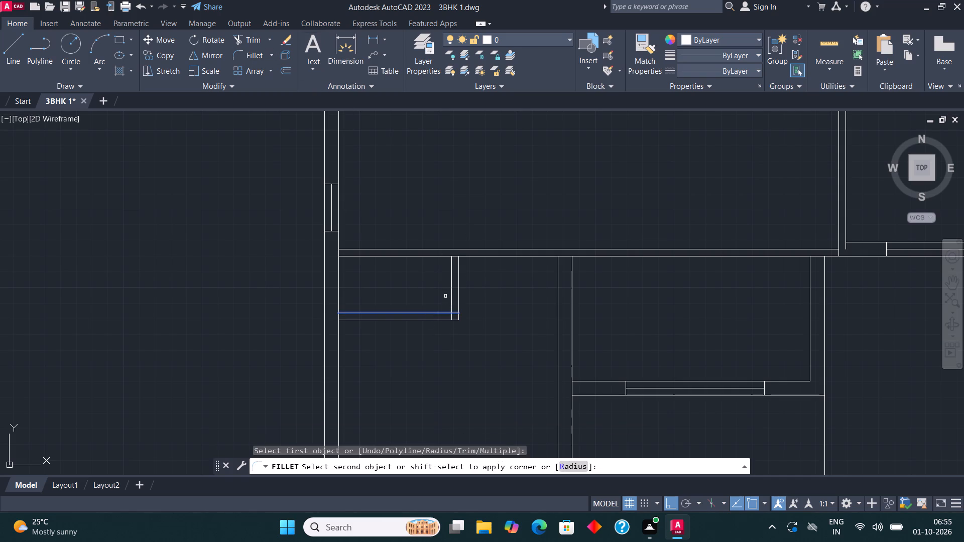
left_click(452, 284)
key("Escape")
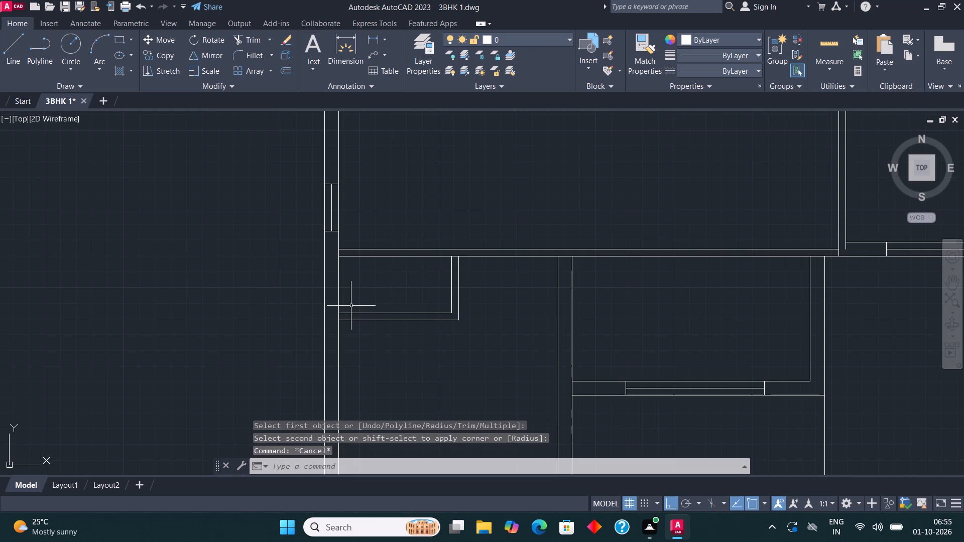
scroll(334, 319, "down", 1)
middle_click_drag(335, 326, 324, 385)
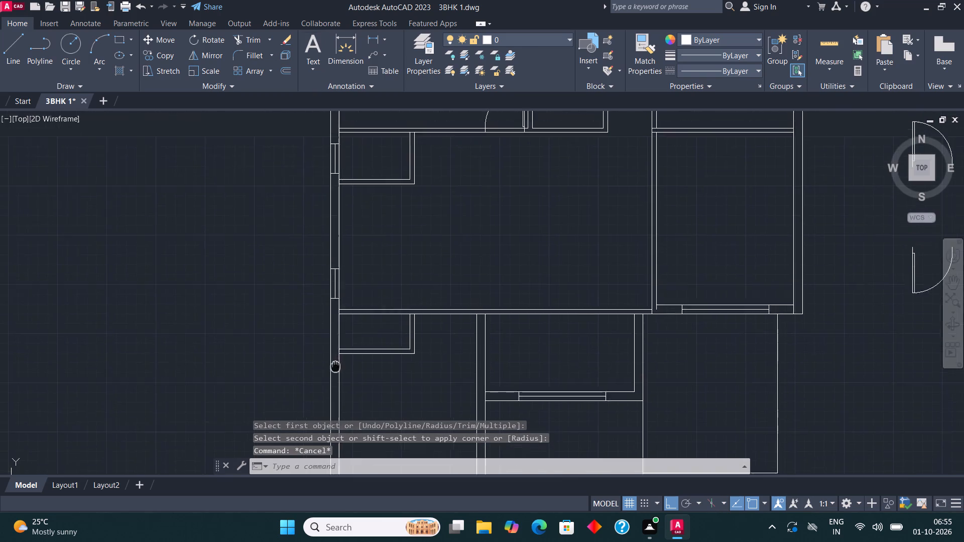
Copy the door from the upper-left room's bottom wall into the lower-left small enclosure's bottom wall, near its right corner.
middle_click_drag(324, 385, 300, 423)
left_click(467, 155)
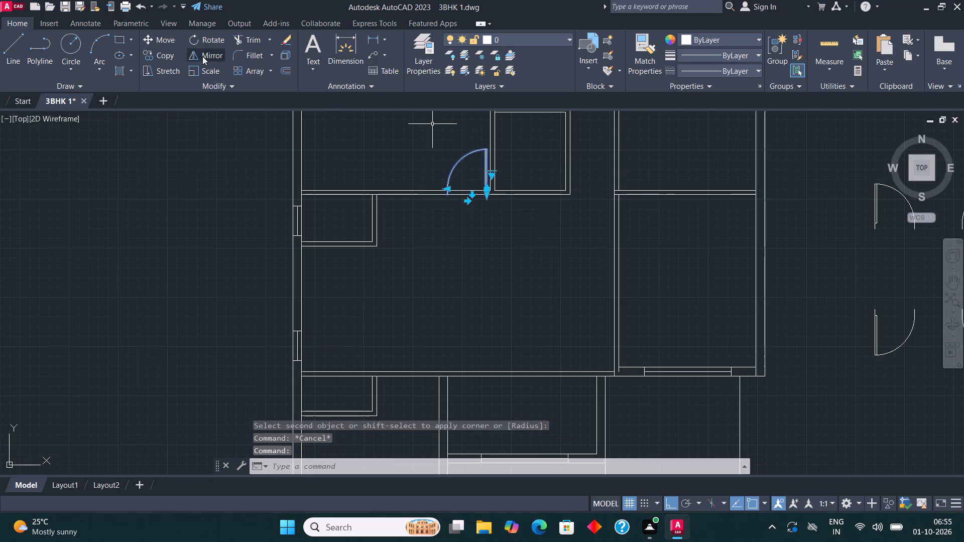
left_click(167, 55)
left_click(485, 197)
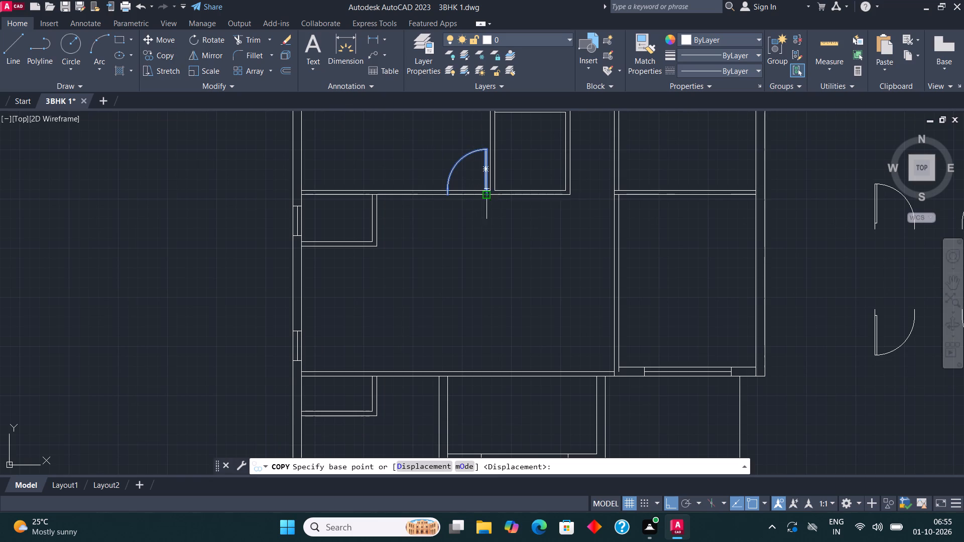
scroll(504, 197, "down", 2)
key("F8")
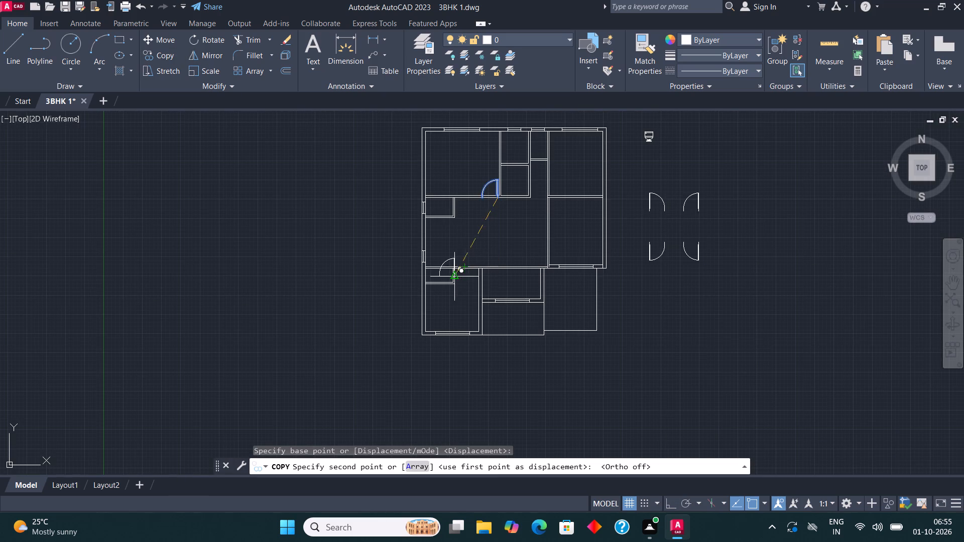
scroll(440, 280, "up", 4)
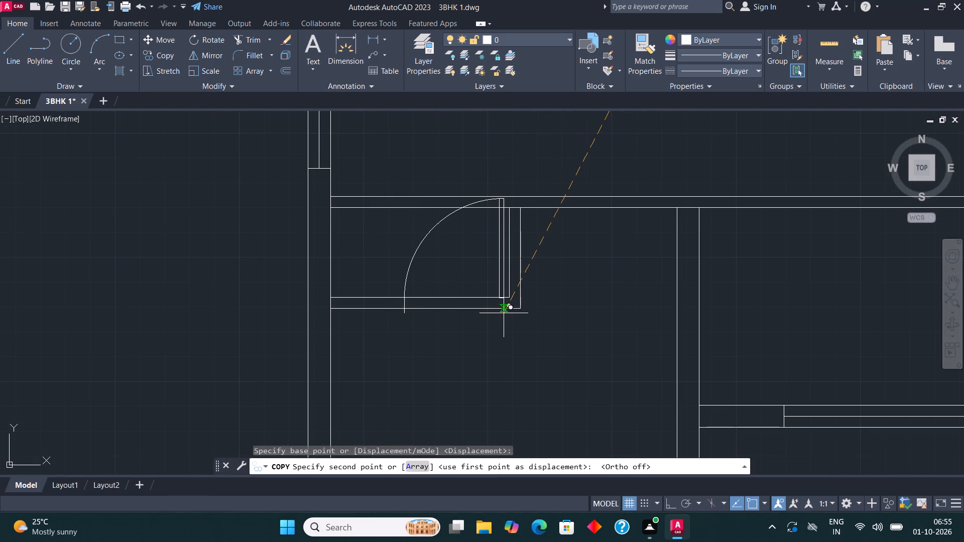
left_click(498, 309)
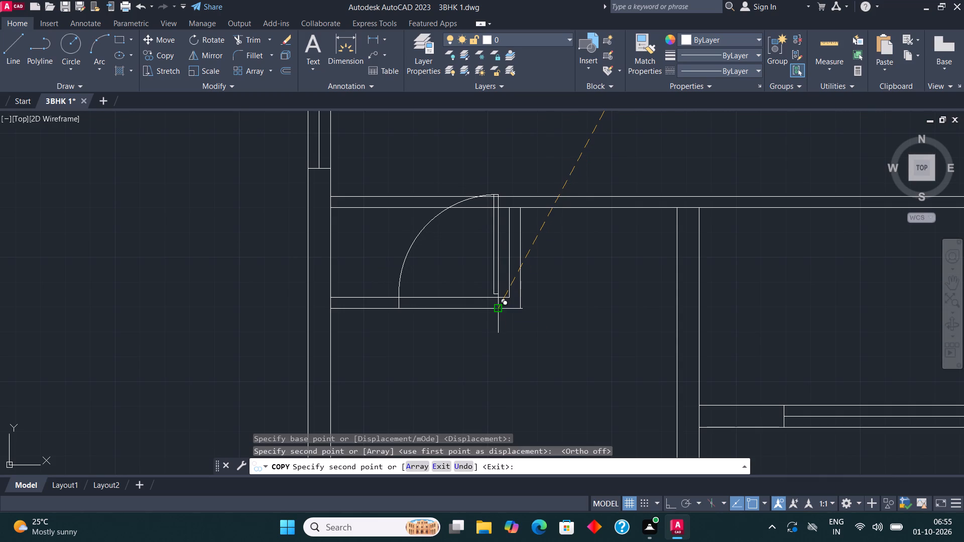
key("Escape")
Scale the copied enclosure door down to about half its size from its lower hinge corner.
left_click(495, 277)
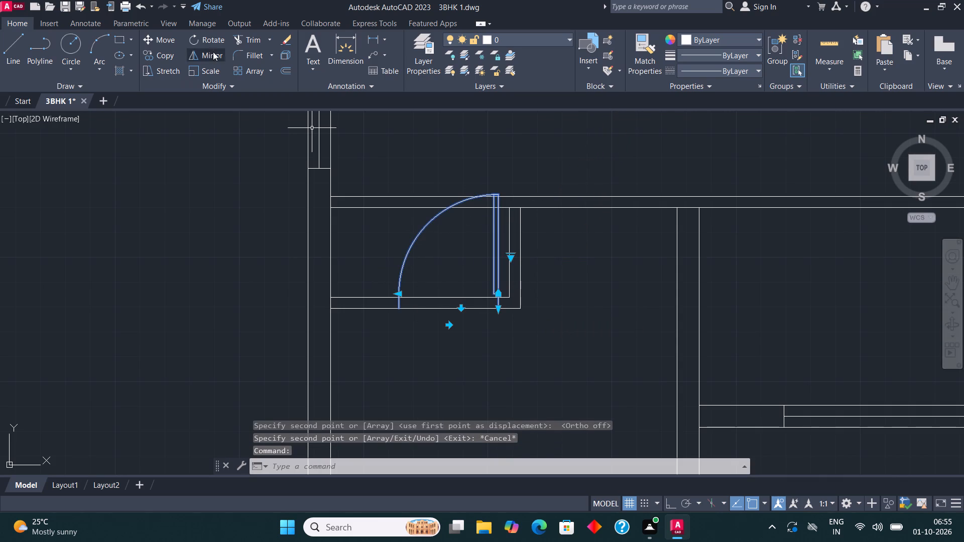
left_click(206, 68)
left_click(499, 306)
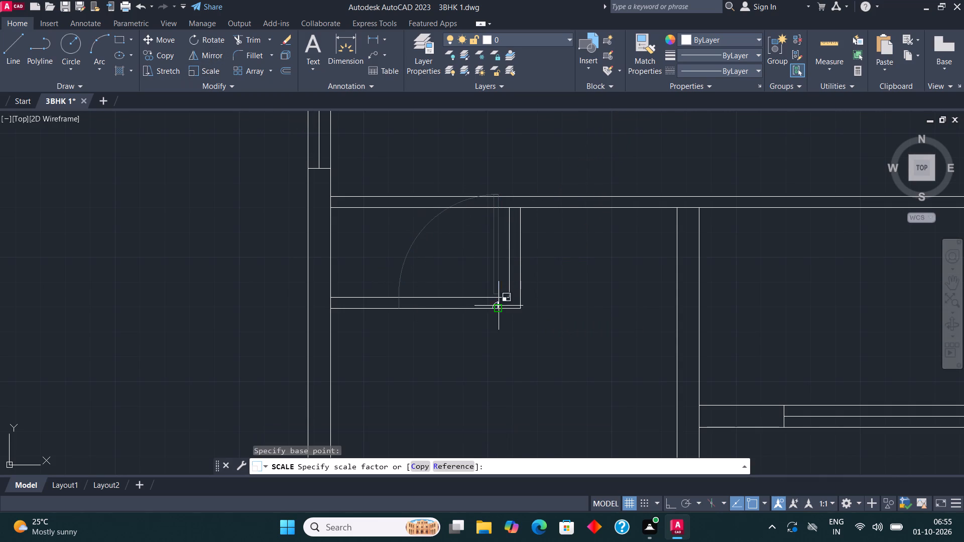
left_click(483, 283)
key("Escape")
Copy the spare door with a horizontal leaf and upward swing to the upper-right room's left wall, just above its bottom partition.
middle_click_drag(542, 312, 474, 308)
scroll(472, 291, "down", 3)
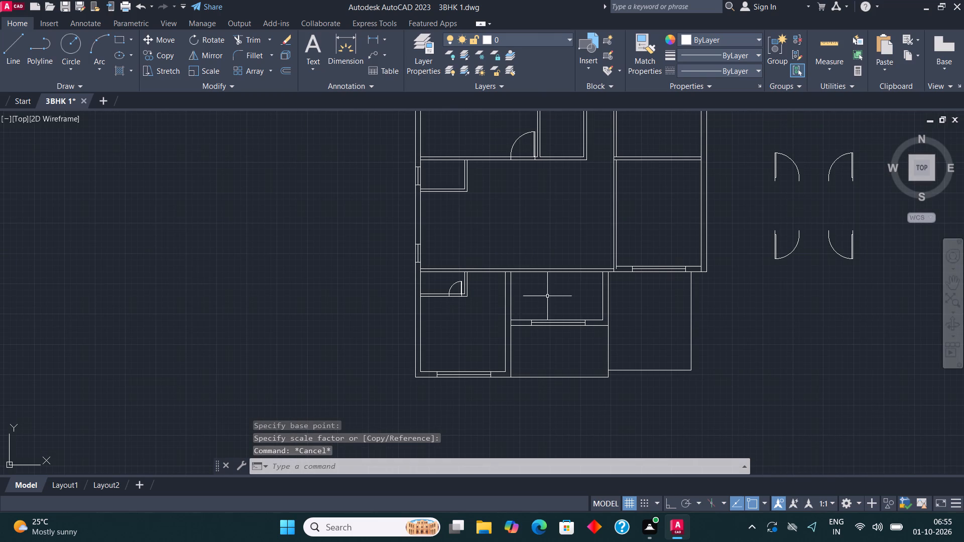
scroll(478, 310, "down", 1)
scroll(612, 277, "down", 1)
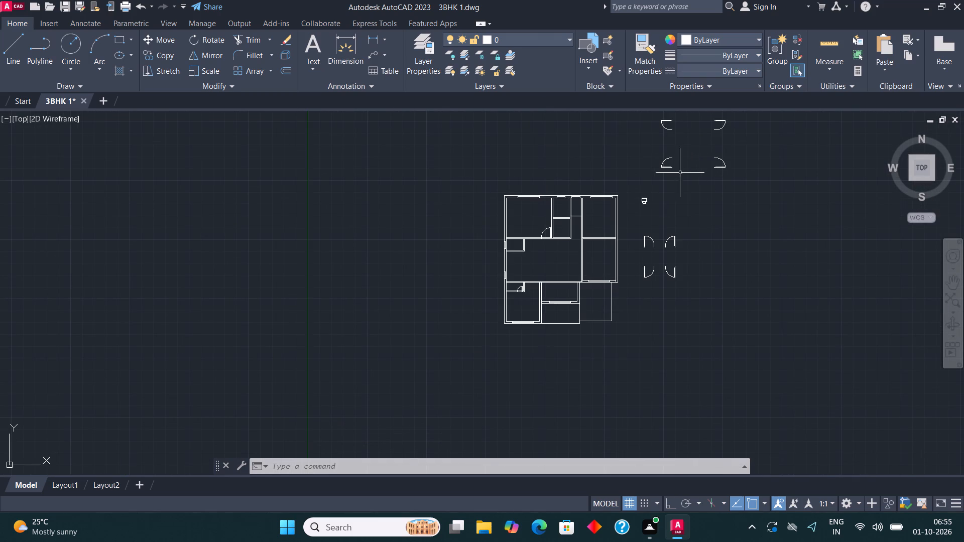
left_click(716, 167)
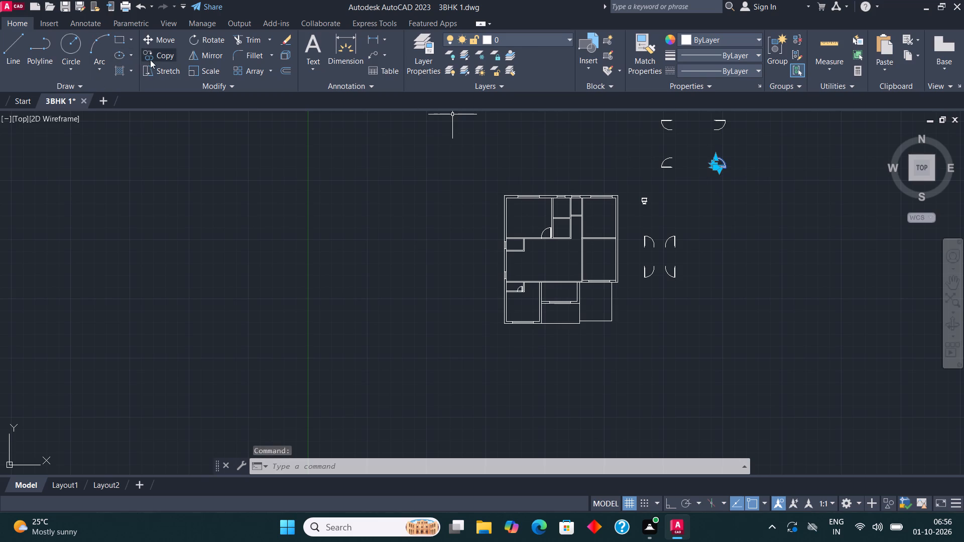
left_click(150, 60)
left_click(711, 169)
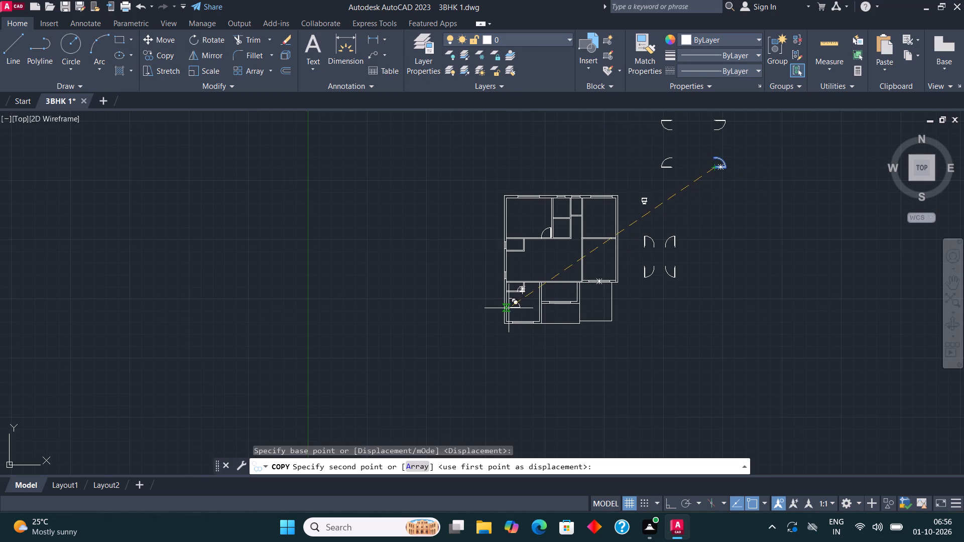
scroll(508, 308, "up", 4)
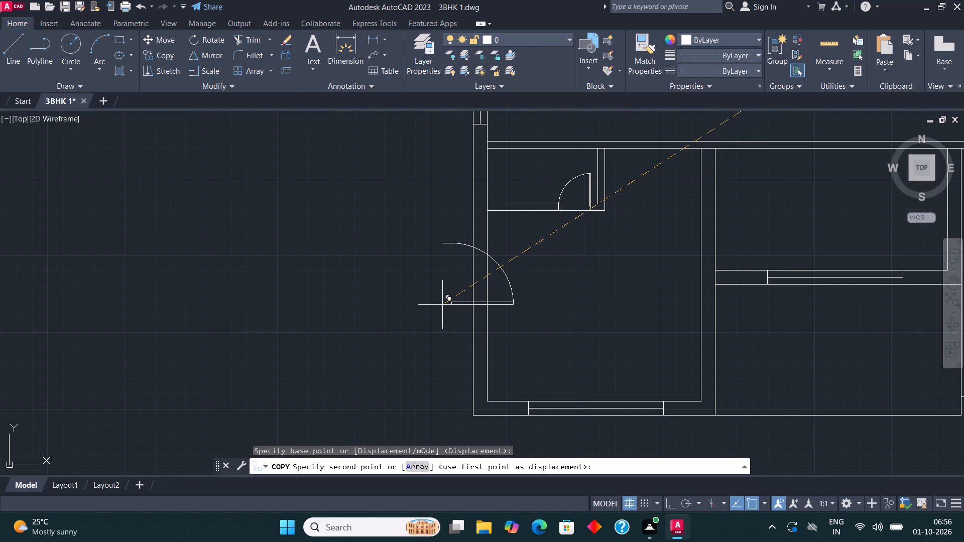
scroll(446, 316, "down", 4)
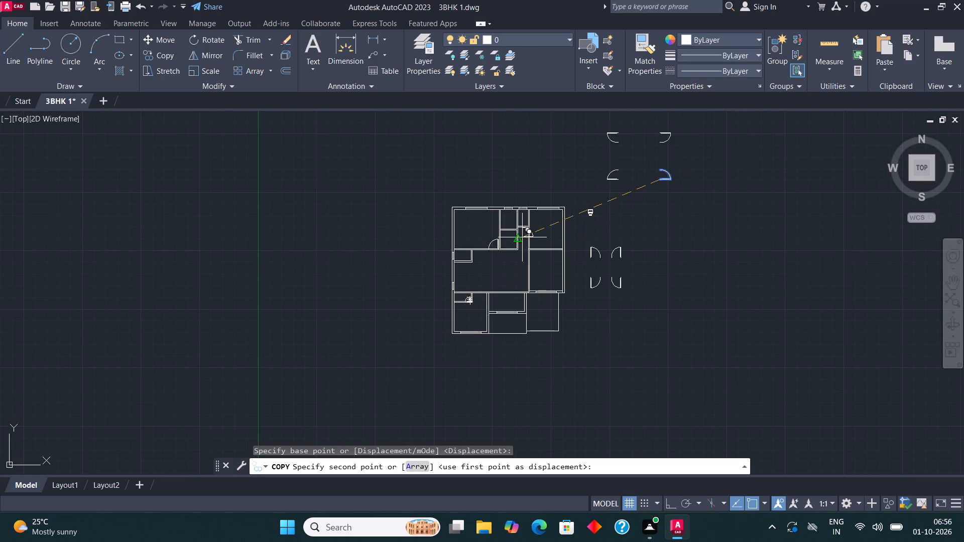
scroll(516, 241, "up", 3)
scroll(566, 265, "up", 2)
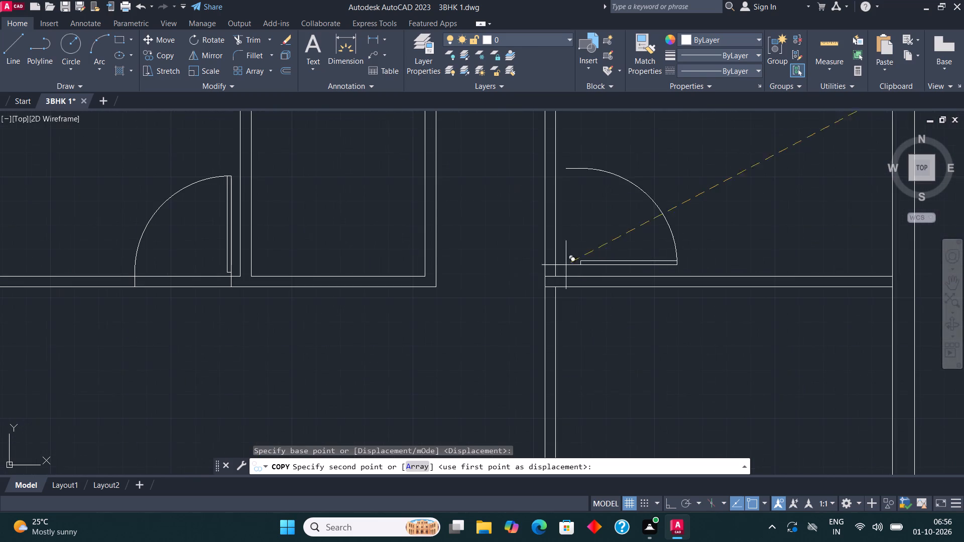
left_click(545, 269)
scroll(311, 320, "down", 6)
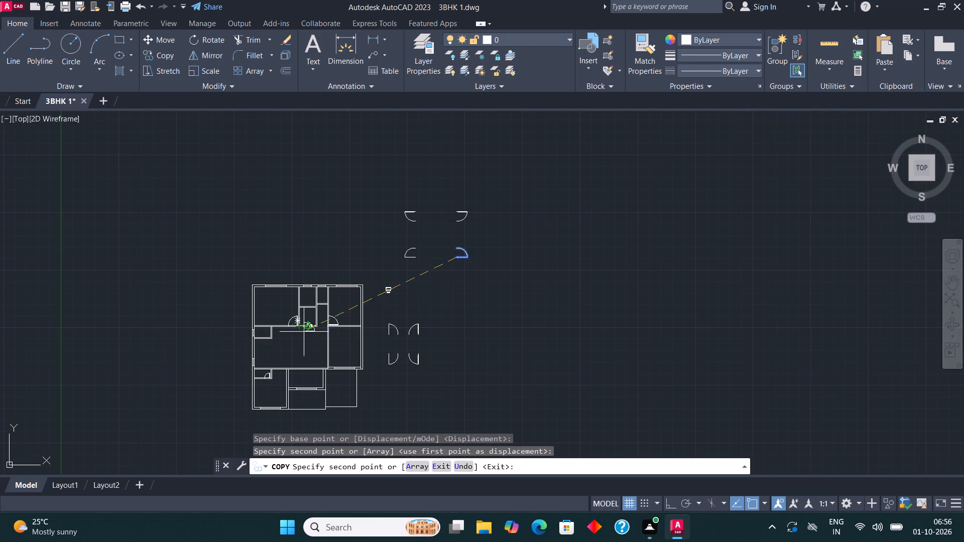
key("Escape")
Copy the spare door with a horizontal leaf and downward swing to the lower right-hand room's left wall, just below the partition.
left_click(461, 216)
left_click(454, 204)
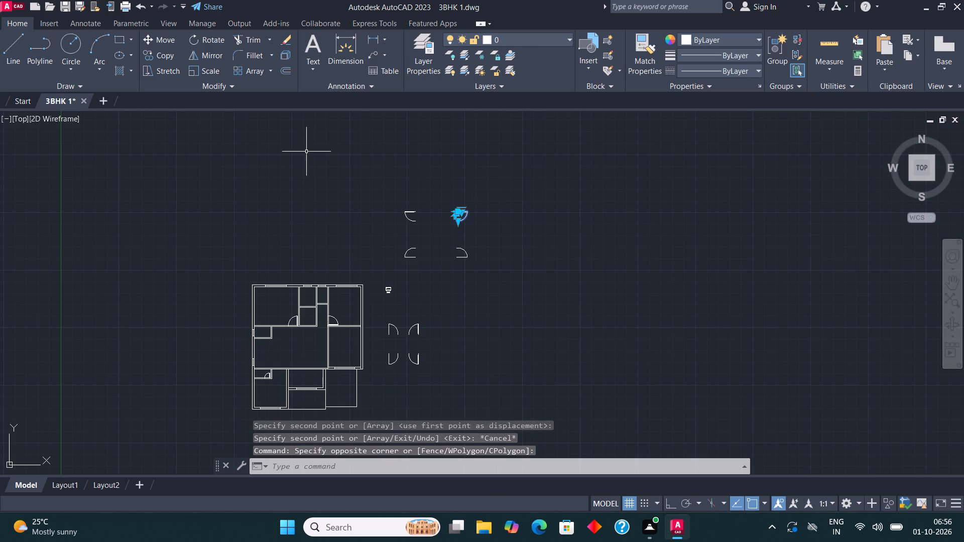
left_click(163, 60)
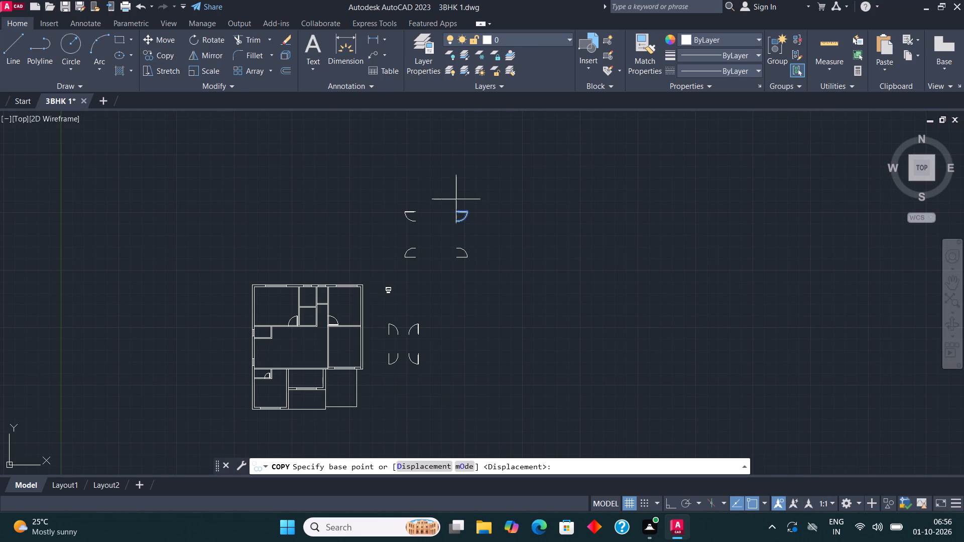
left_click(452, 211)
scroll(489, 240, "down", 1)
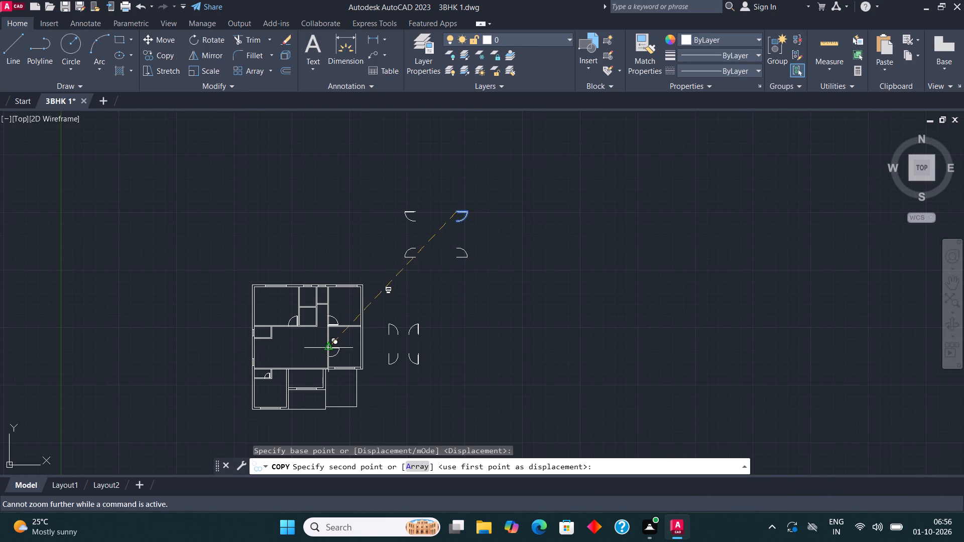
scroll(325, 348, "up", 3)
scroll(330, 285, "up", 2)
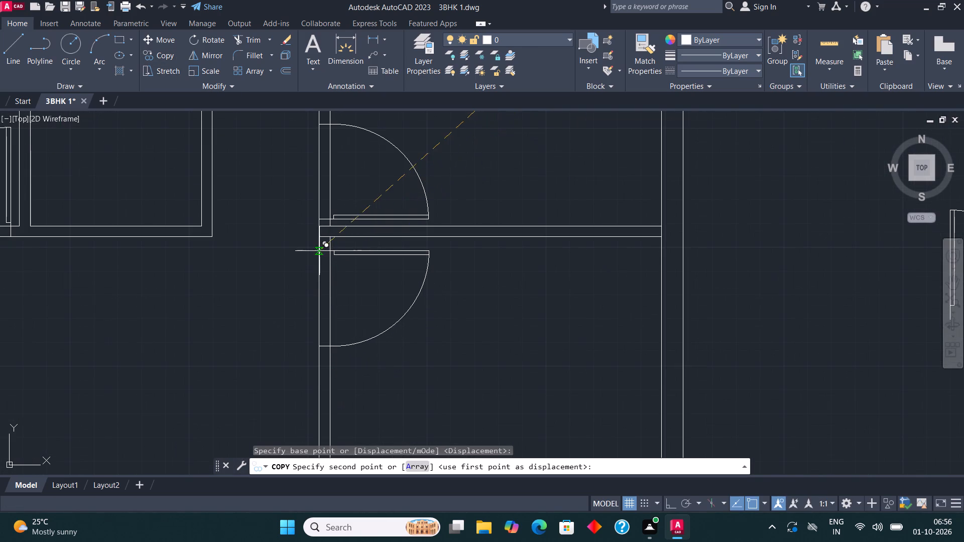
left_click(319, 251)
Place another copy of the same downward-swinging door on the lower-left room's outer left wall, just below the small enclosure.
scroll(545, 227, "down", 4)
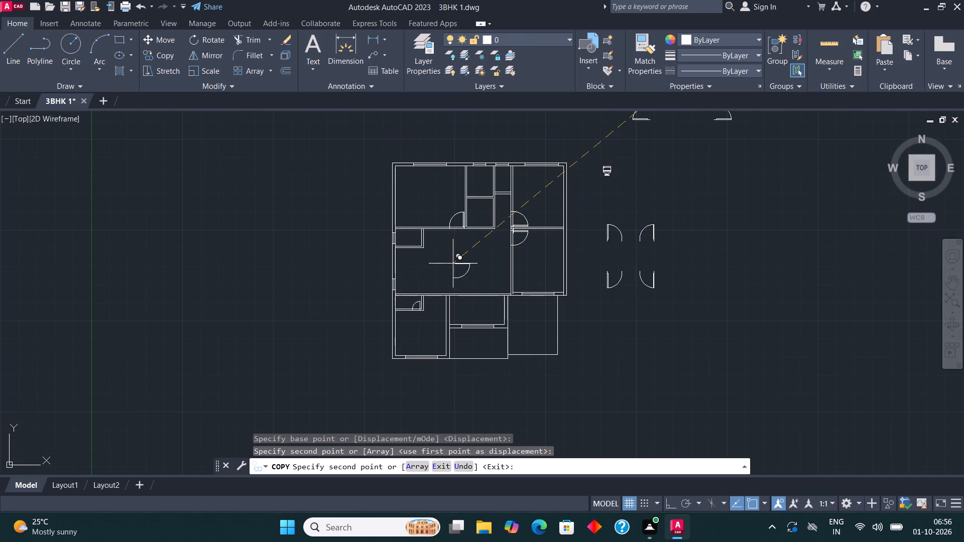
scroll(383, 316, "up", 4)
left_click(426, 303)
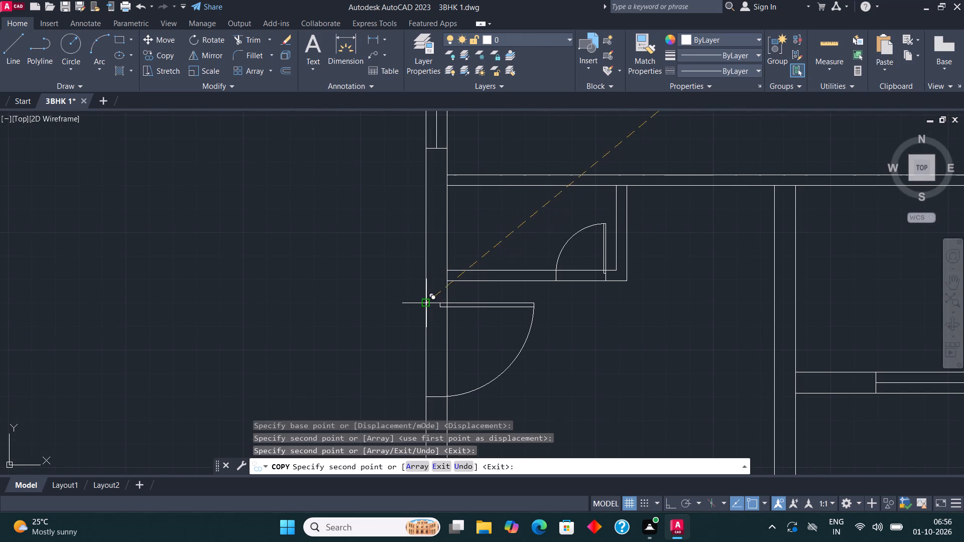
key("Escape")
Copy the spare door with a vertical left leaf and upward swing to the left end of the lower middle room's windowed bottom wall.
scroll(314, 296, "down", 1)
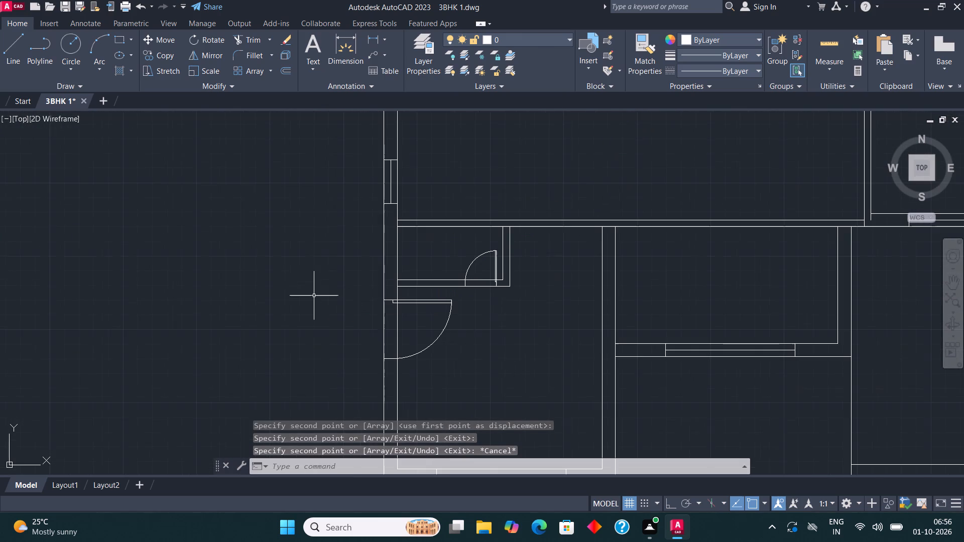
scroll(338, 242, "down", 1)
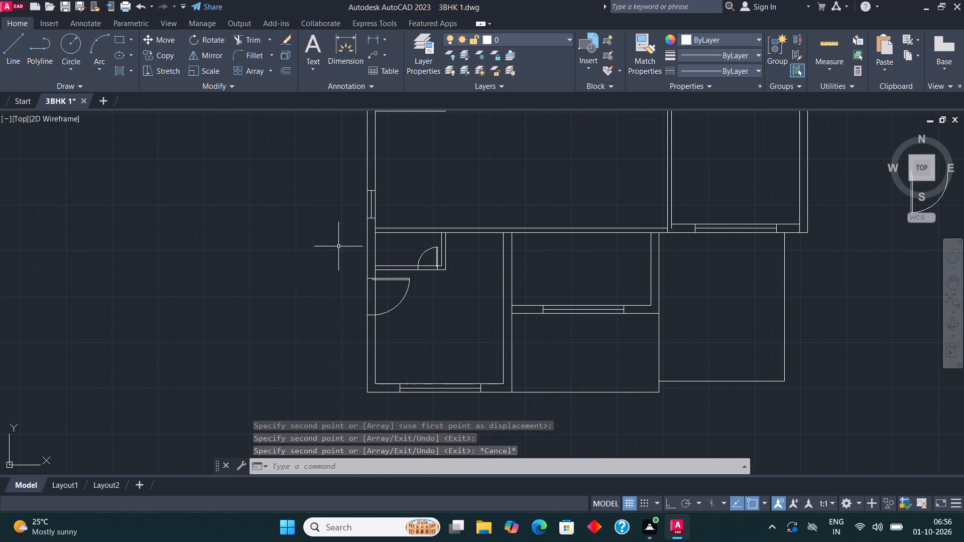
scroll(329, 265, "down", 2)
left_click(555, 186)
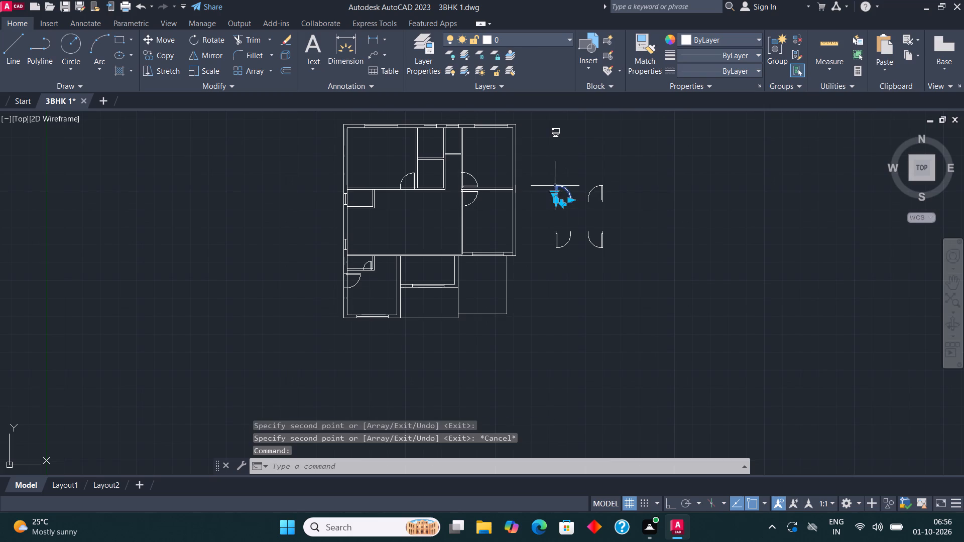
left_click(166, 57)
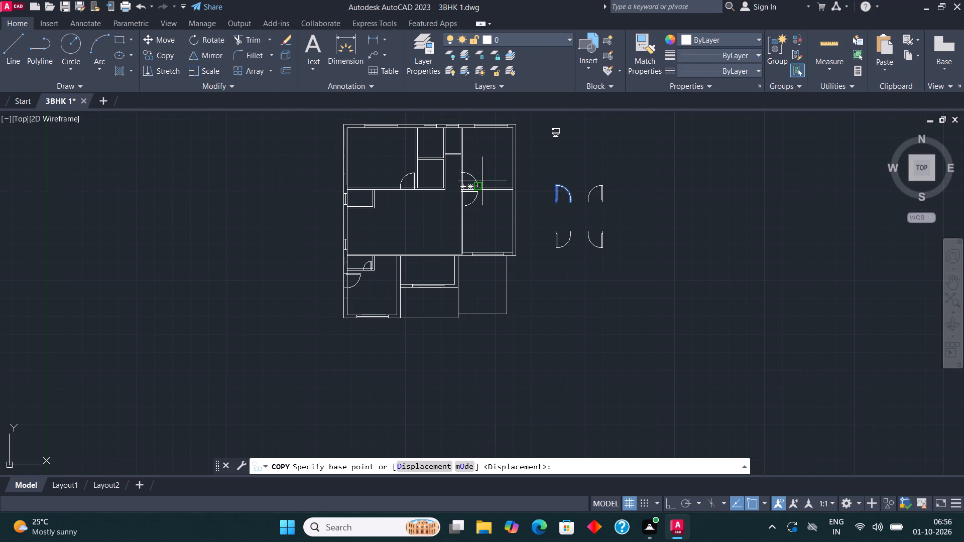
left_click(556, 207)
middle_click_drag(406, 259, 440, 294)
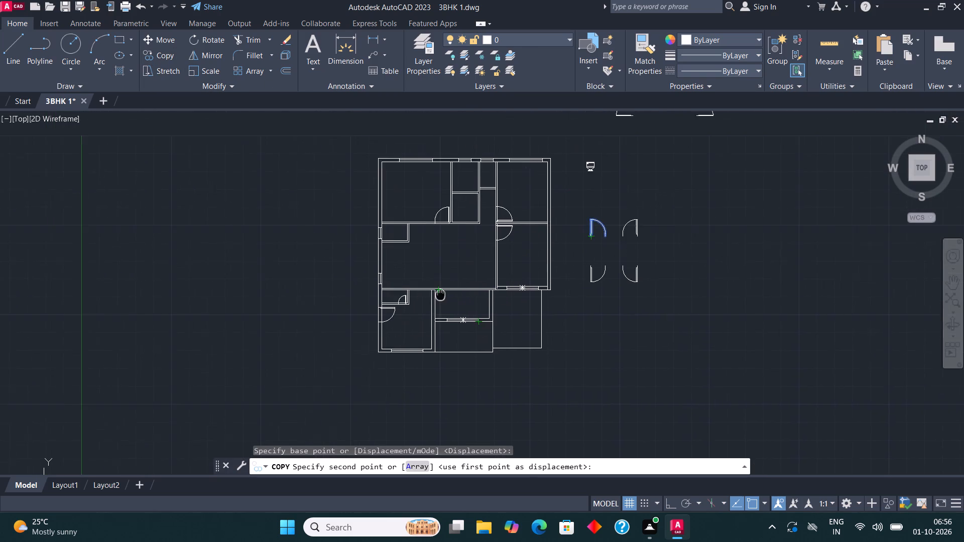
middle_click_drag(440, 294, 465, 311)
scroll(455, 342, "up", 4)
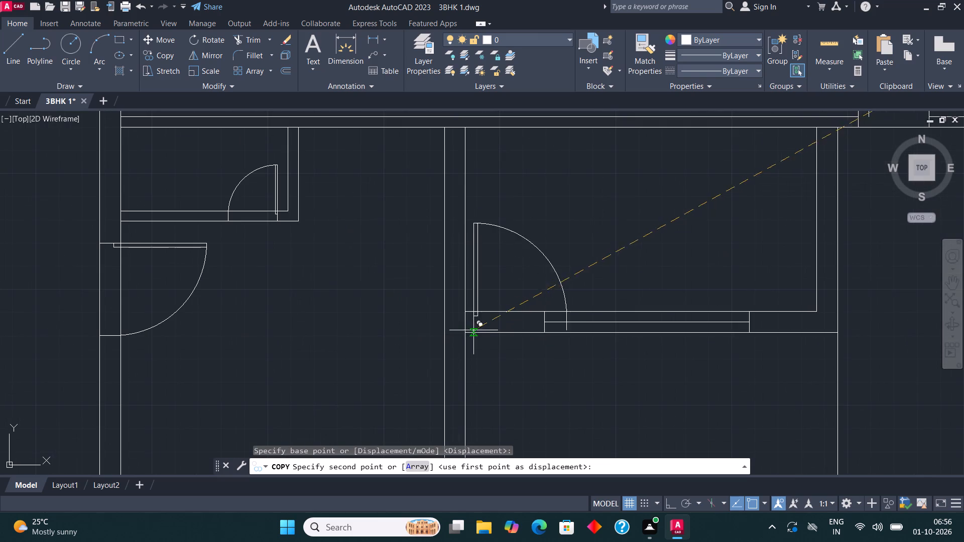
middle_click_drag(478, 324, 438, 323)
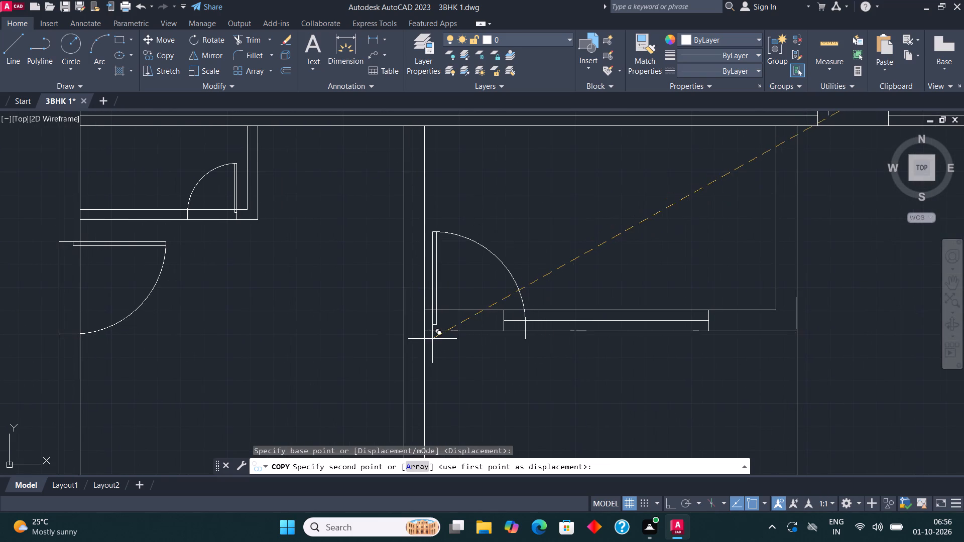
left_click(433, 334)
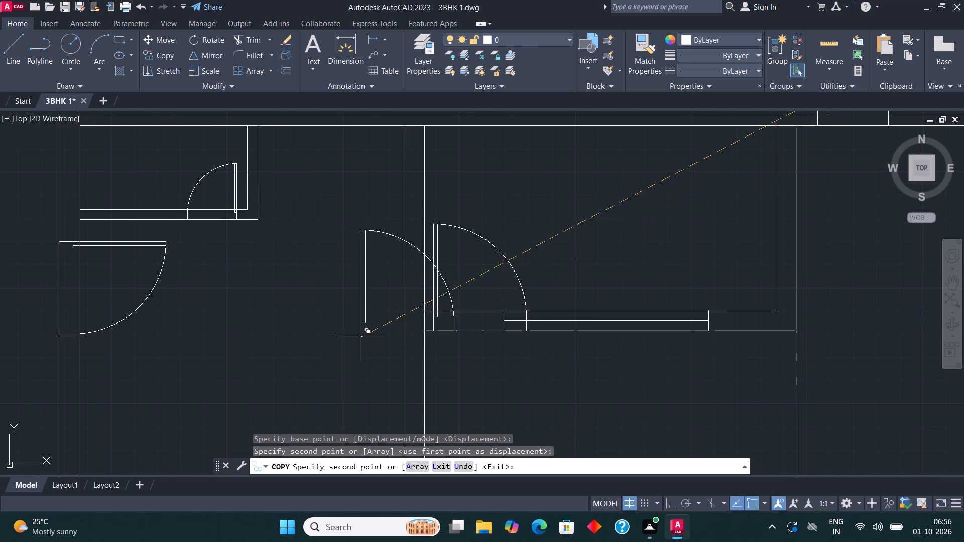
key("Escape")
Move the window in the lower middle room's bottom wall right along the wall, clear of the new door.
scroll(279, 337, "down", 2)
scroll(402, 337, "up", 2)
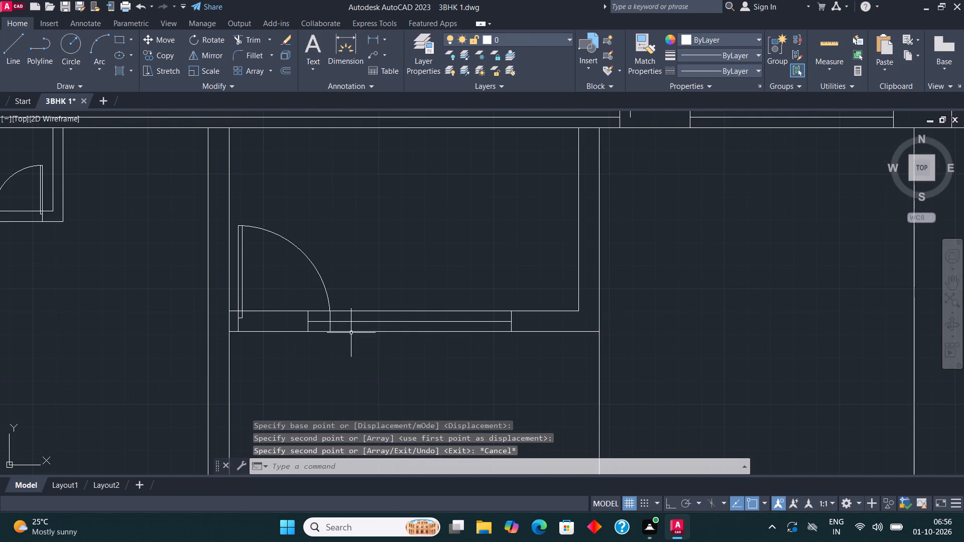
left_click_drag(303, 341, 309, 333)
left_click(524, 299)
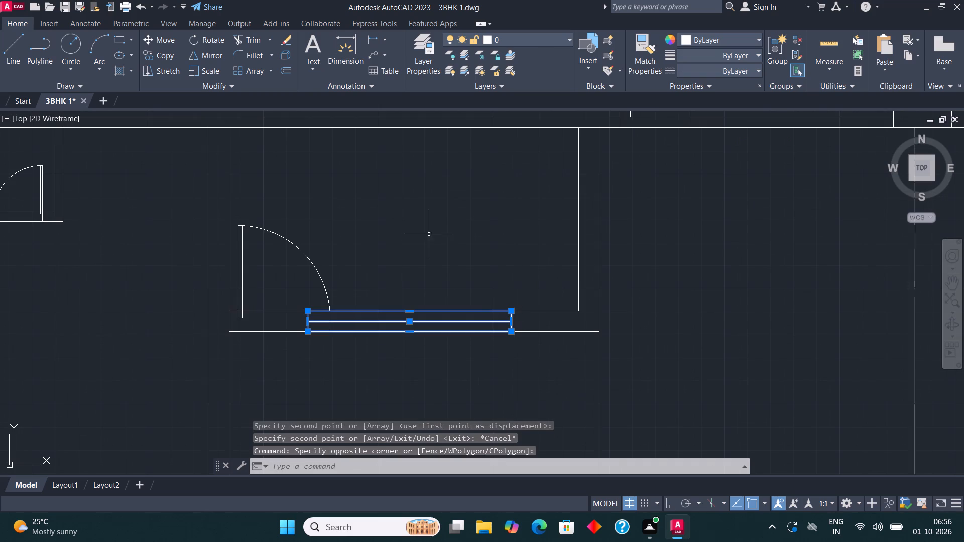
left_click(173, 38)
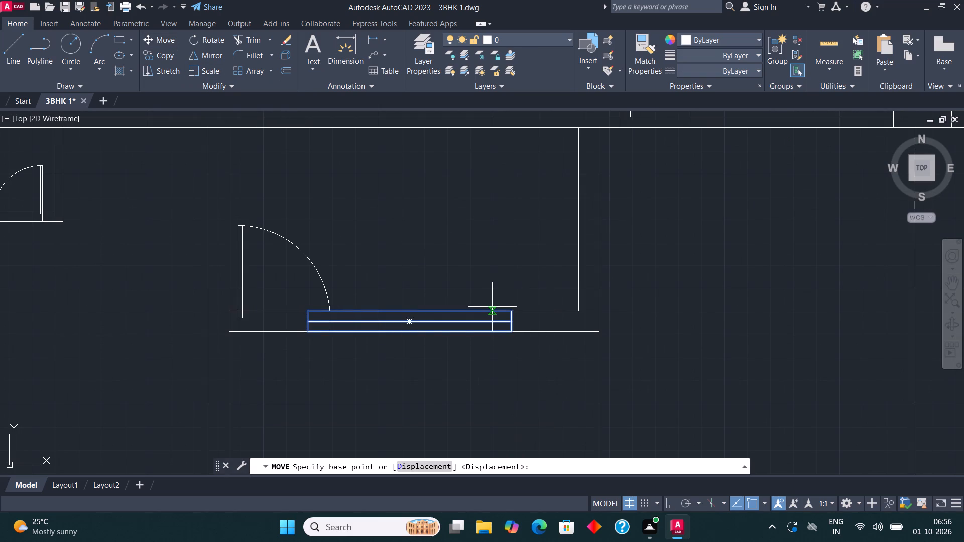
left_click(508, 309)
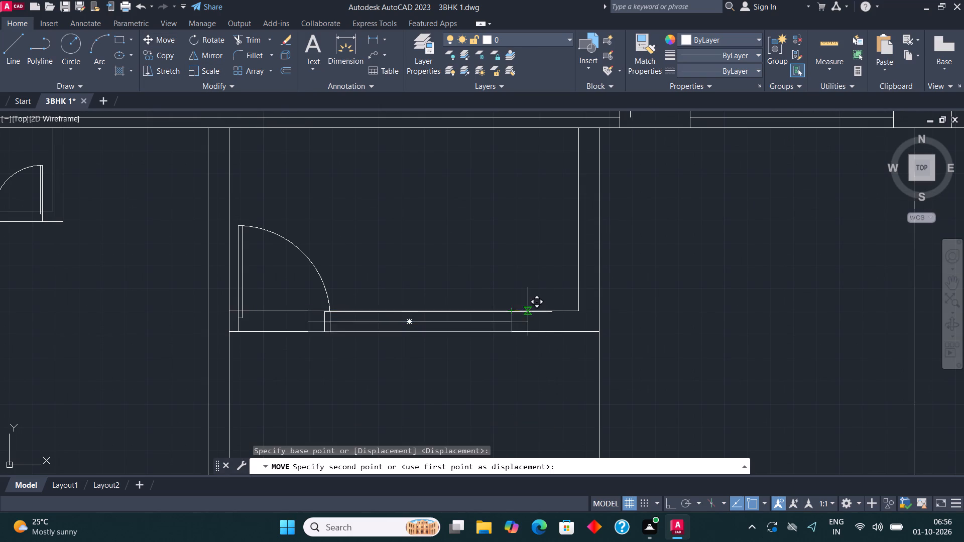
left_click(571, 309)
key("Escape")
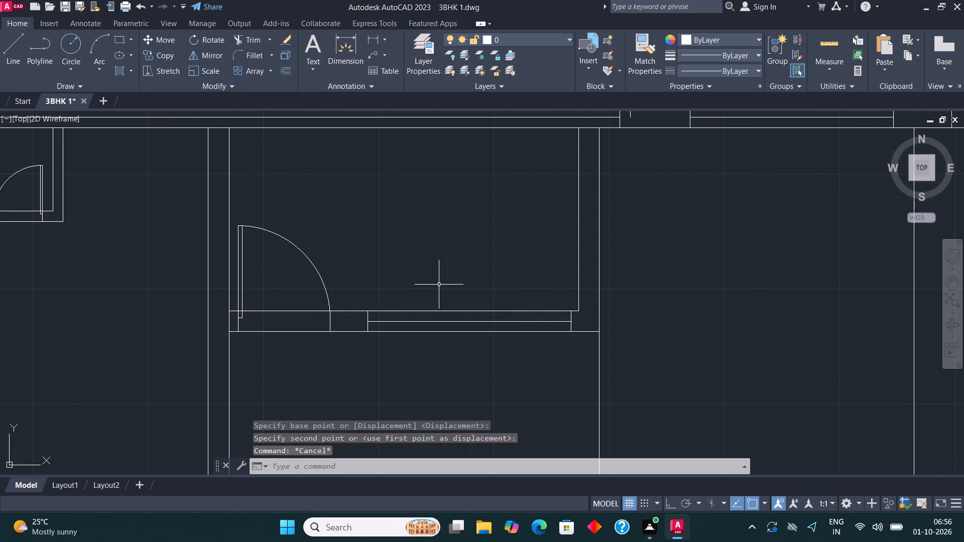
Copy the spare door with a horizontal bottom leaf and upward right-hand swing to the left wall of the lower small central room.
scroll(489, 332, "down", 2)
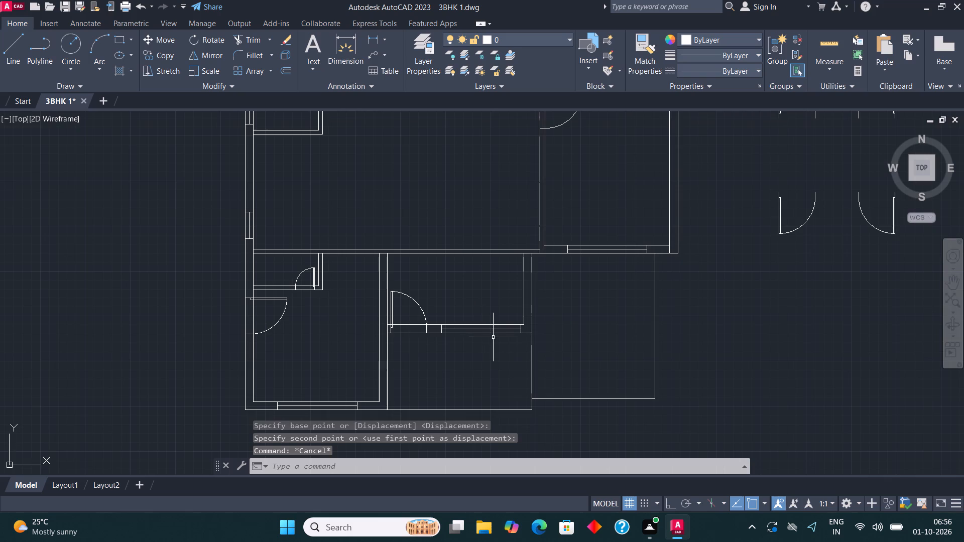
middle_click_drag(496, 340, 493, 379)
scroll(490, 379, "down", 1)
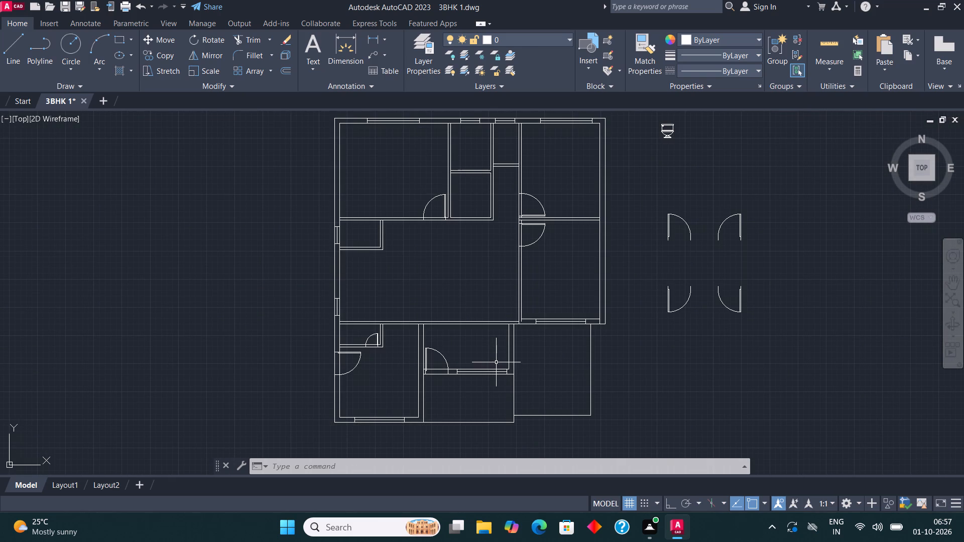
middle_click_drag(493, 371, 453, 481)
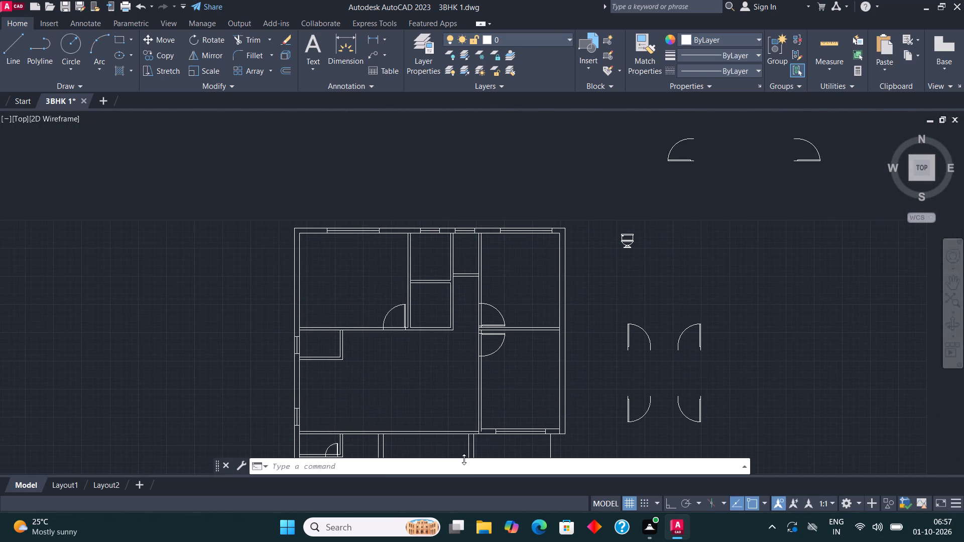
left_click(802, 158)
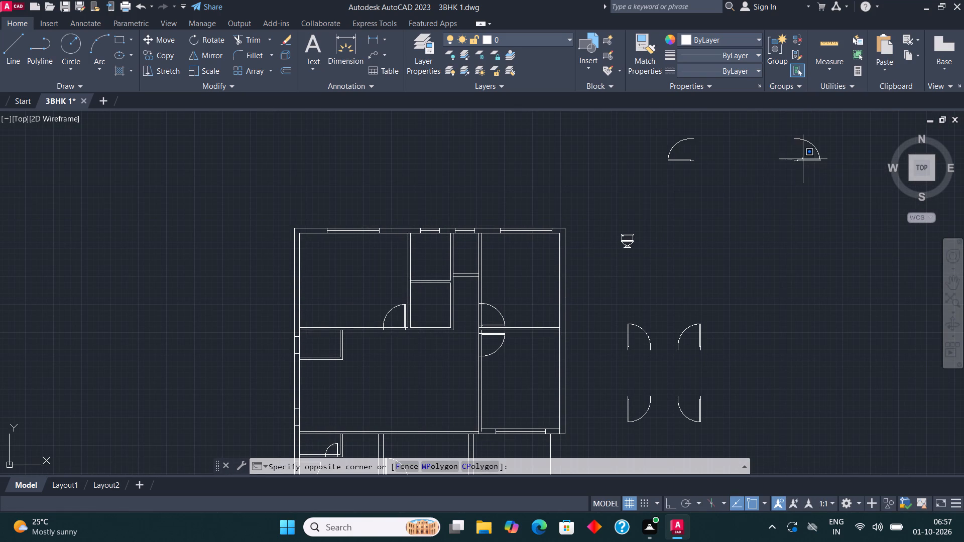
left_click(785, 178)
left_click(158, 55)
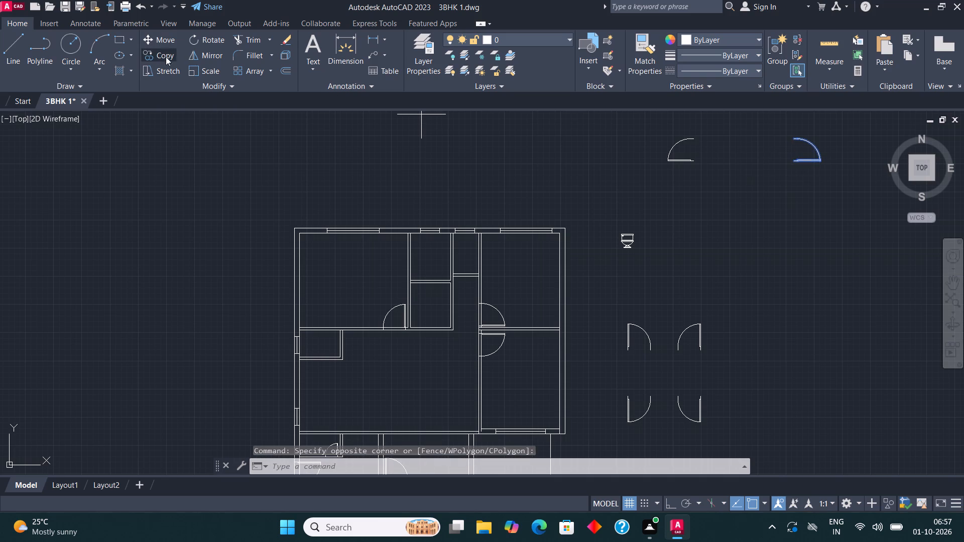
left_click_drag(790, 162, 796, 161)
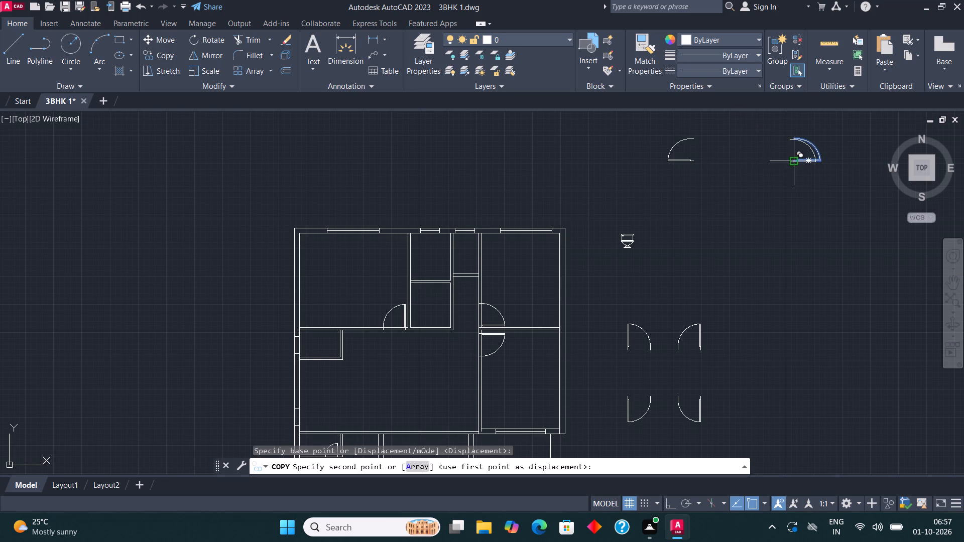
scroll(408, 326, "up", 3)
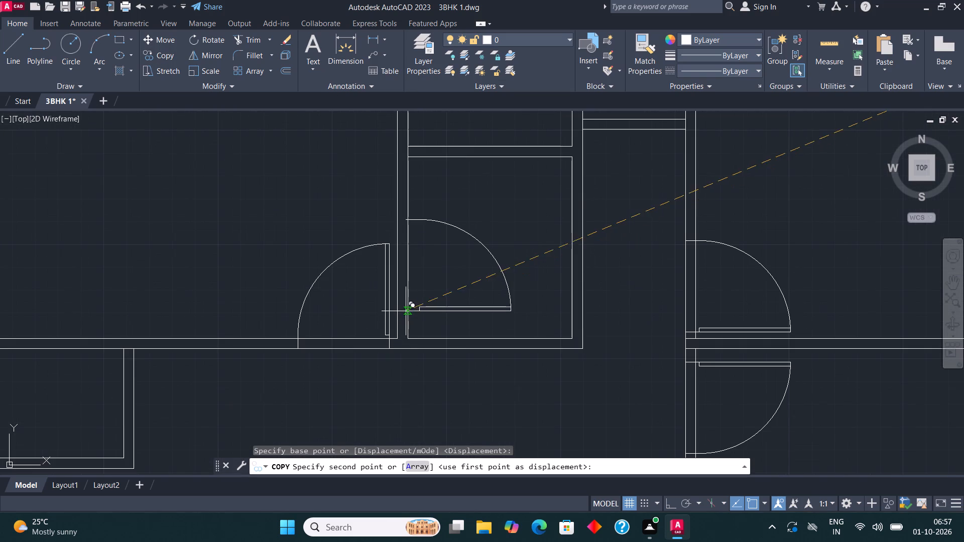
left_click(397, 321)
key("Escape")
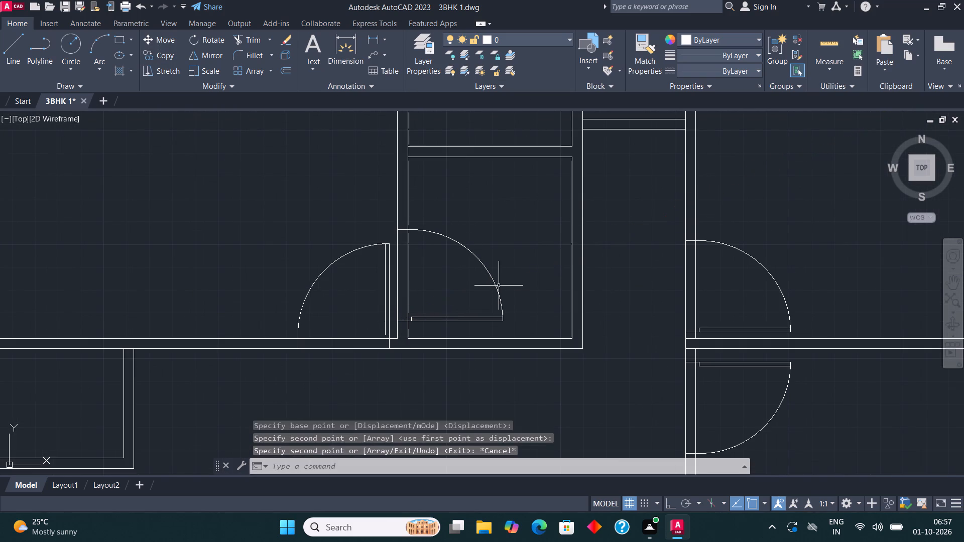
Scale the lower small central room's door down to roughly 60% of its size, based at its lower hinge corner on the wall.
scroll(488, 306, "down", 2)
middle_click_drag(509, 334, 499, 346)
scroll(489, 312, "up", 3)
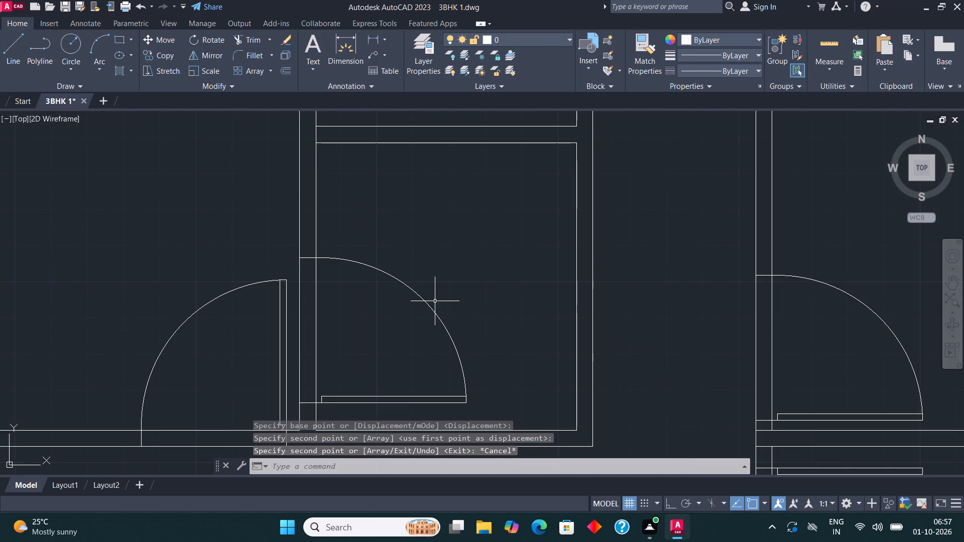
left_click(433, 301)
left_click(424, 303)
scroll(435, 294, "down", 1)
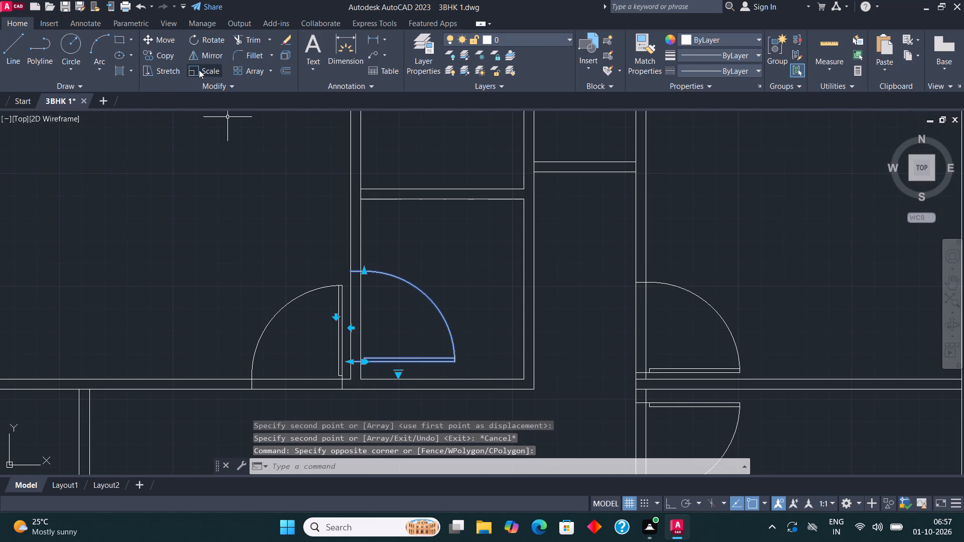
left_click(201, 70)
scroll(348, 352, "up", 1)
left_click(352, 368)
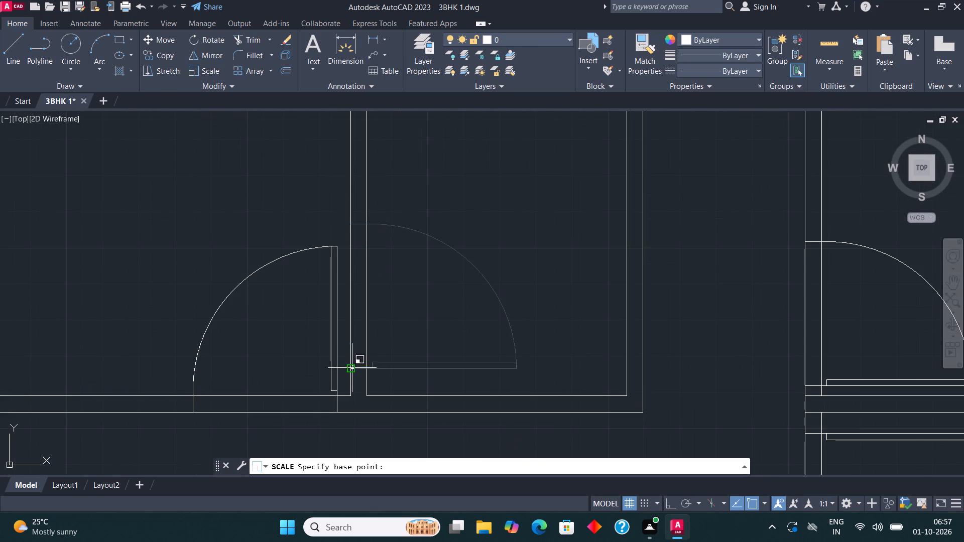
left_click(400, 356)
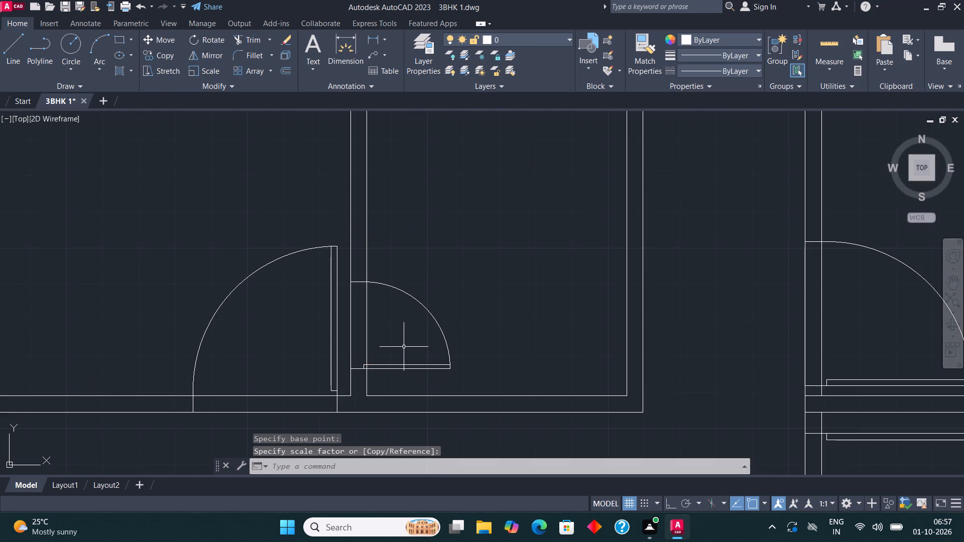
key("Escape")
Move the reduced door slightly down along the small central room's left wall, nearer the bottom corner.
left_click(398, 367)
left_click(165, 41)
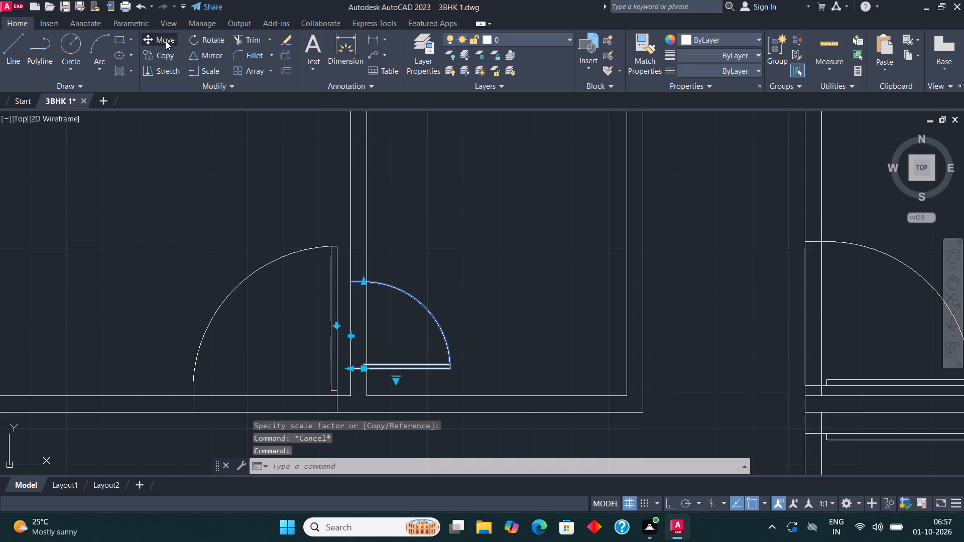
left_click(353, 371)
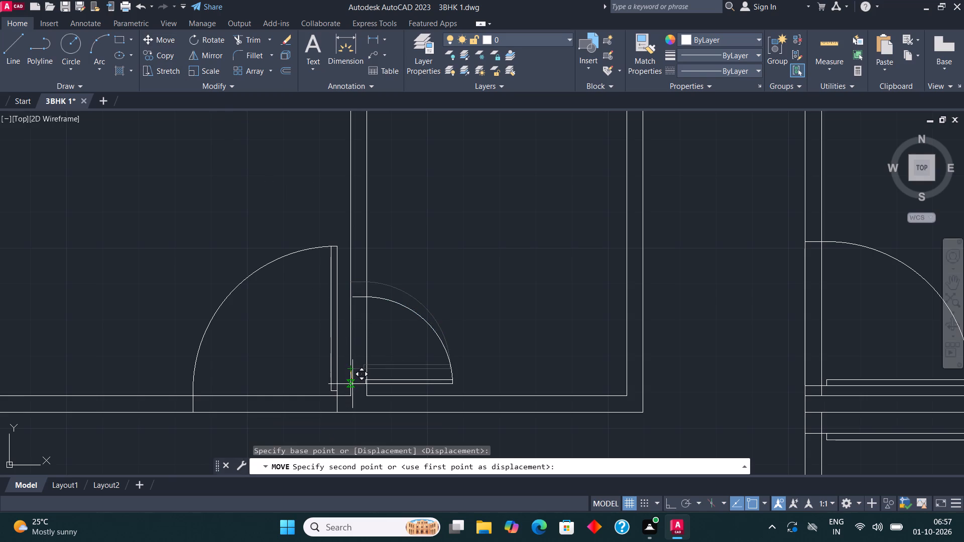
left_click(352, 384)
Copy the spare door with a vertical left leaf and upward swing to the left end of the partition between the two small central rooms.
scroll(320, 392, "down", 1)
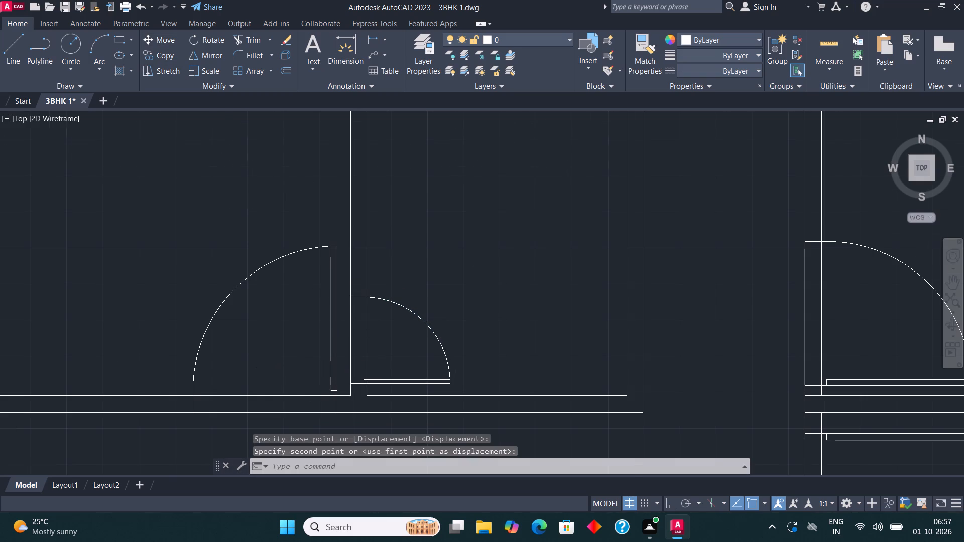
scroll(320, 392, "down", 1)
scroll(370, 344, "down", 2)
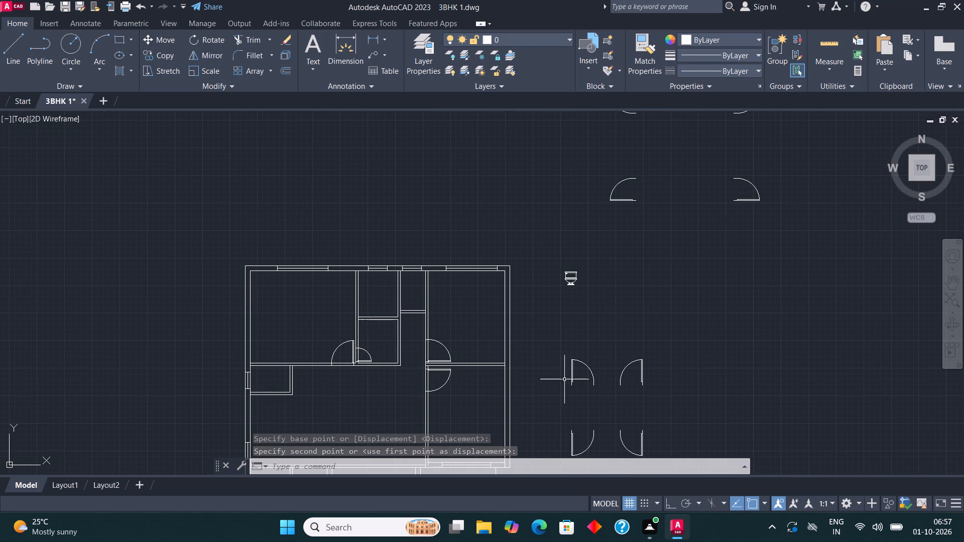
scroll(550, 376, "up", 1)
left_click(585, 366)
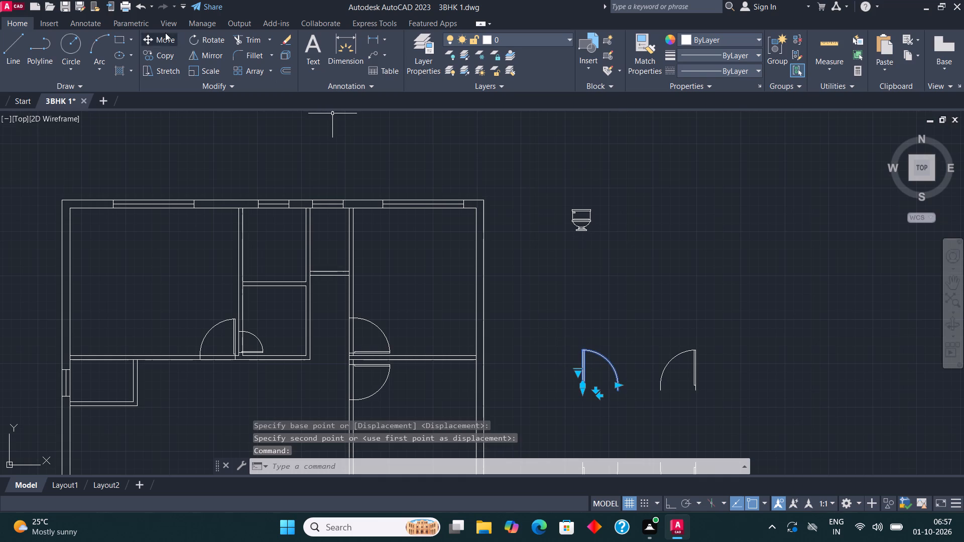
left_click(154, 51)
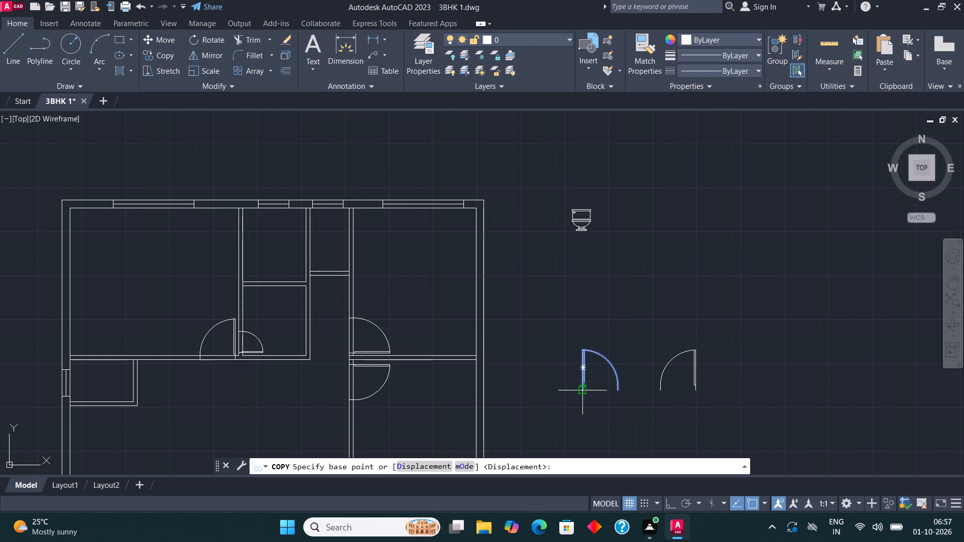
left_click(585, 393)
scroll(659, 397, "down", 2)
scroll(497, 349, "up", 1)
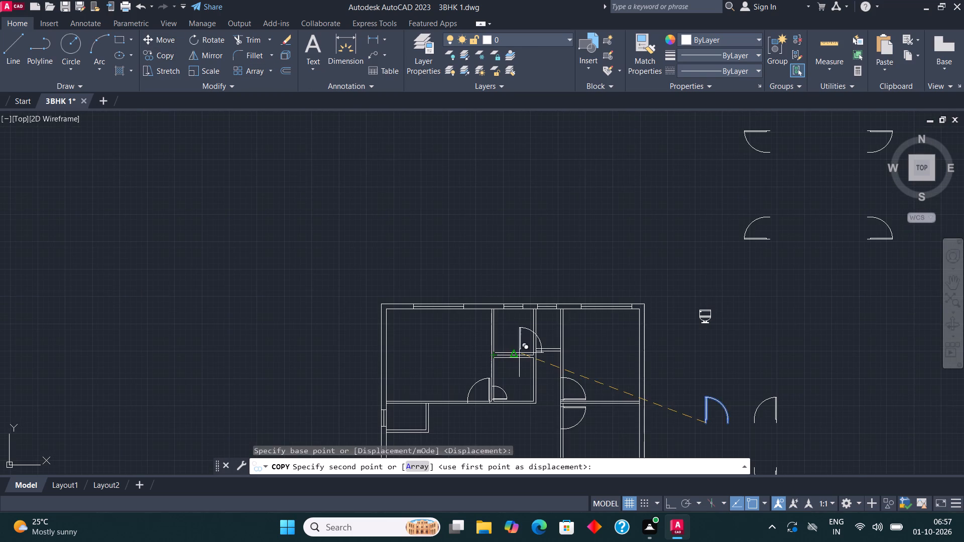
scroll(519, 353, "up", 3)
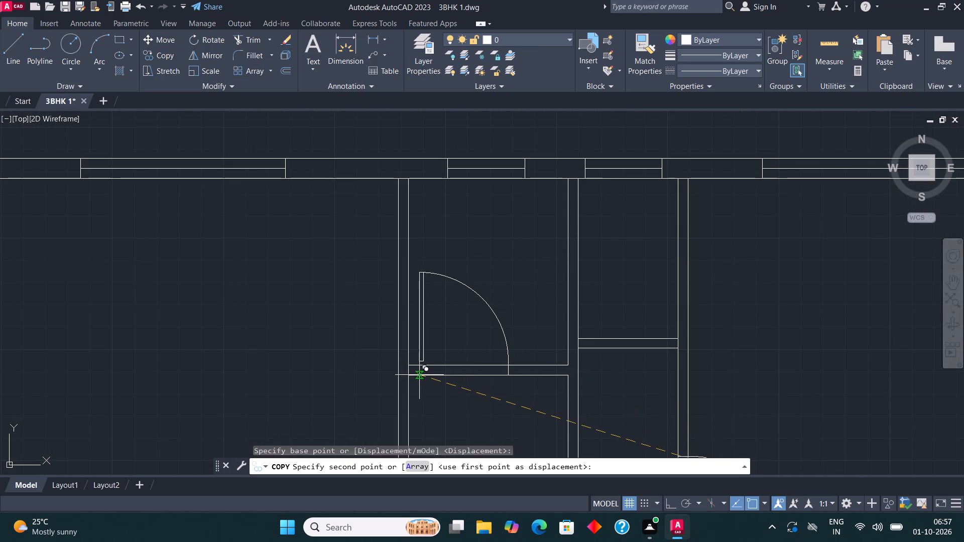
left_click(415, 376)
key("Escape")
Scale the partition door down slightly about its lower hinge corner.
left_click(419, 320)
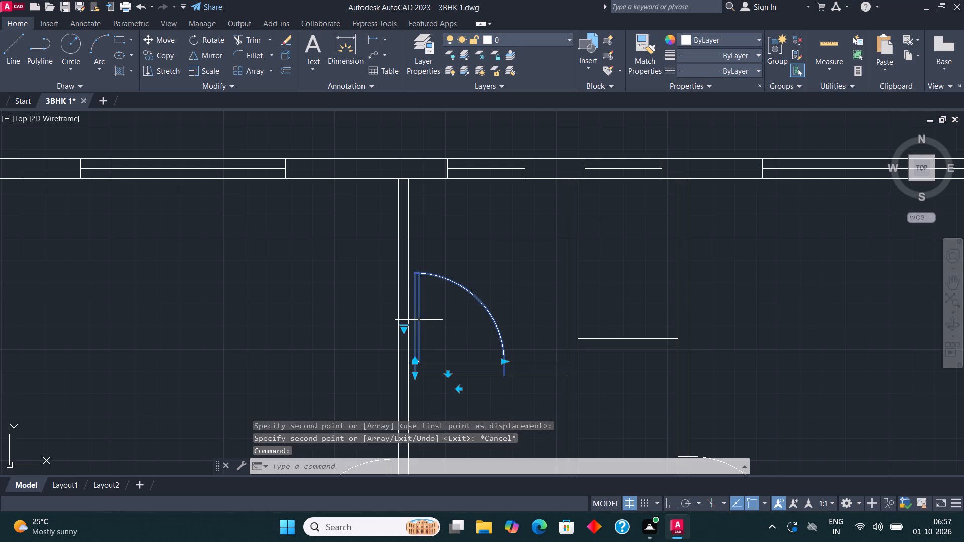
left_click(212, 69)
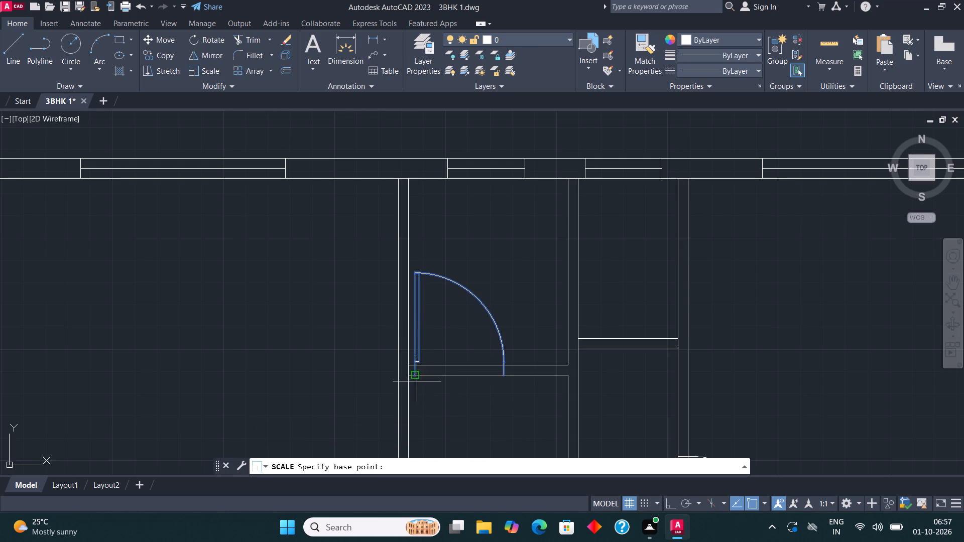
left_click(414, 373)
left_click(436, 337)
key("Escape")
Copy the reduced partition door to the left end of the bottom wall of the adjacent narrow enclosure.
scroll(399, 291, "down", 2)
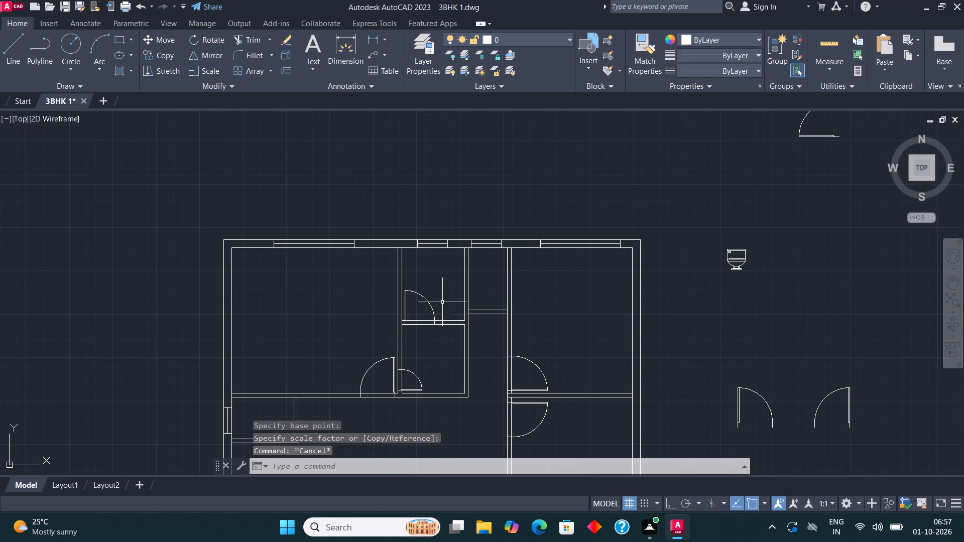
middle_click_drag(547, 288, 538, 276)
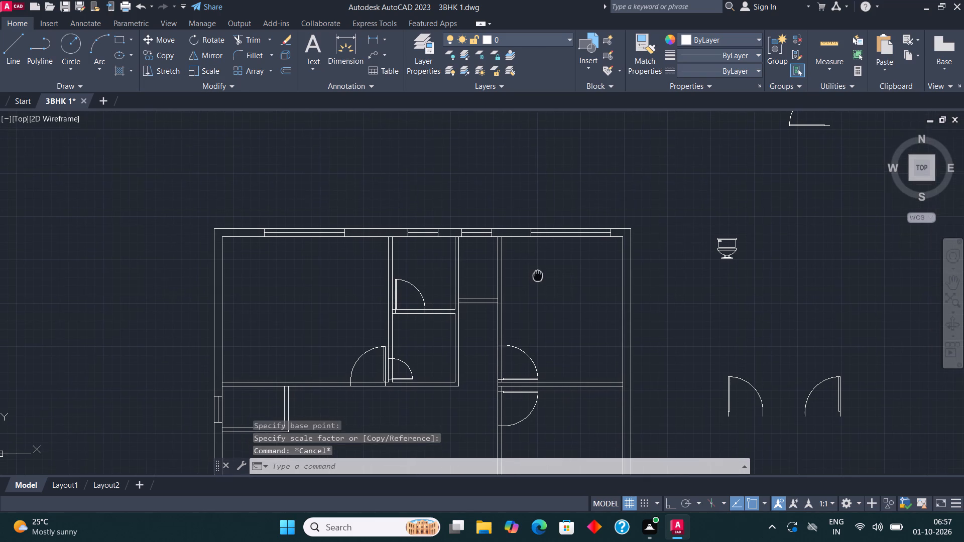
middle_click_drag(538, 276, 533, 272)
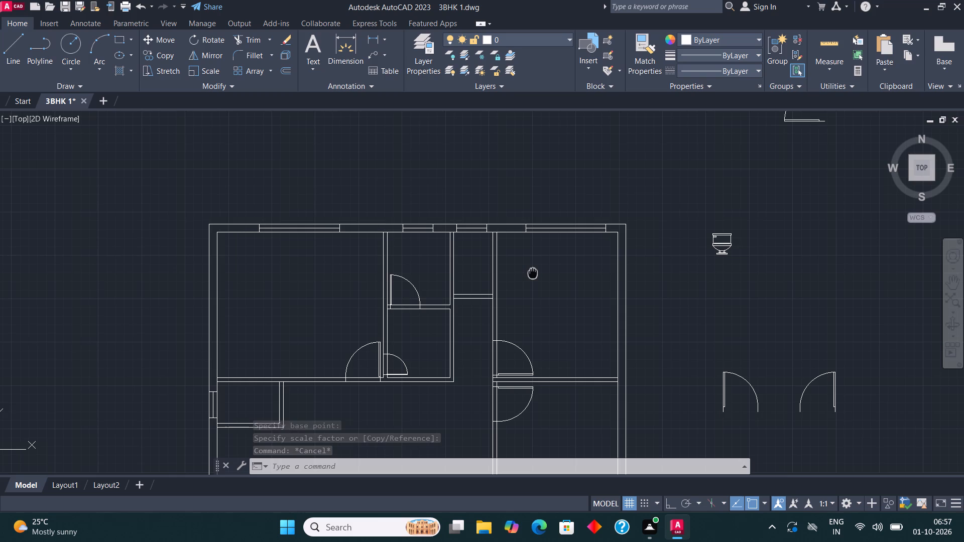
middle_click_drag(533, 272, 533, 271)
scroll(422, 278, "up", 1)
left_click(405, 286)
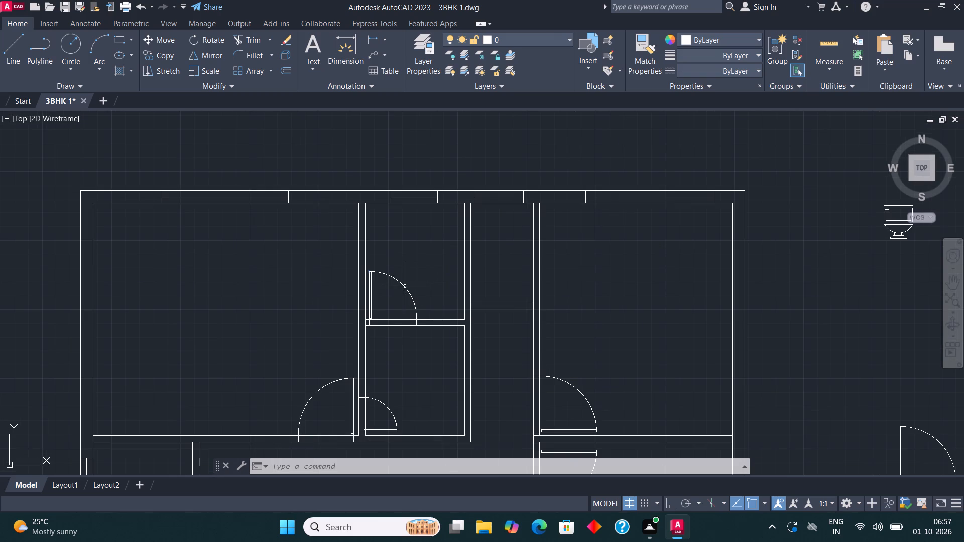
left_click(166, 54)
left_click(370, 323)
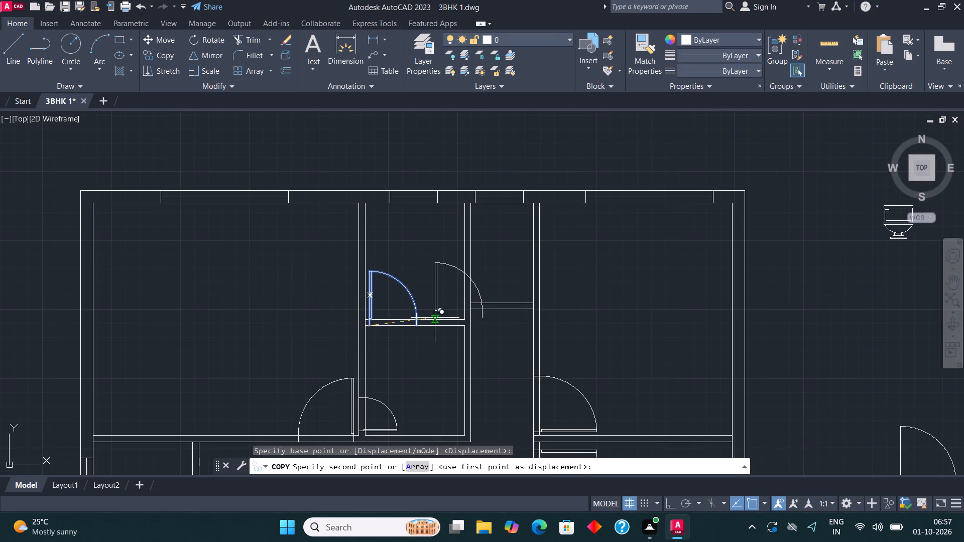
scroll(474, 310, "up", 3)
left_click(454, 311)
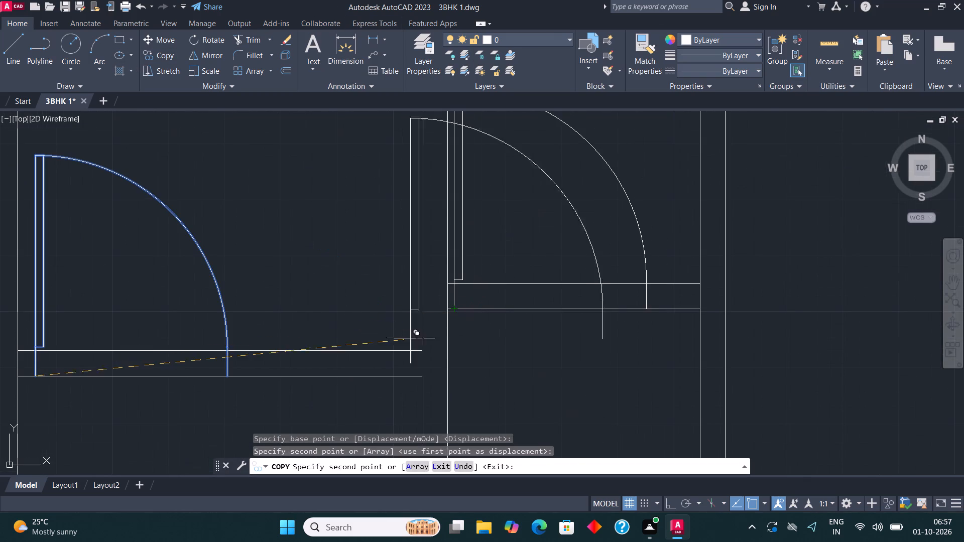
scroll(396, 345, "down", 1)
key("Escape")
Scale the narrow enclosure's door down about its lower hinge corner so it spans only part of the bottom wall.
scroll(390, 336, "down", 2)
middle_click_drag(453, 344, 465, 351)
scroll(458, 315, "up", 1)
left_click(454, 290)
left_click(448, 298)
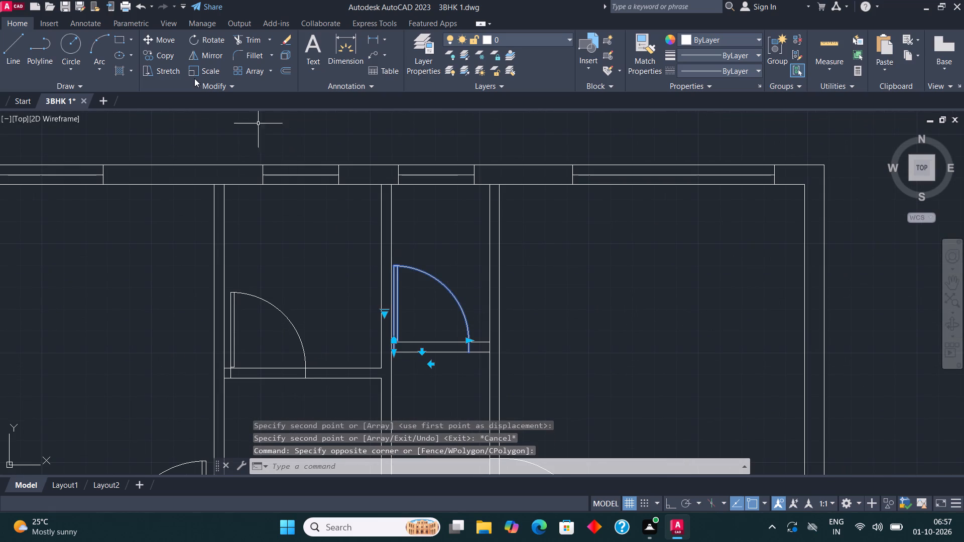
left_click(213, 70)
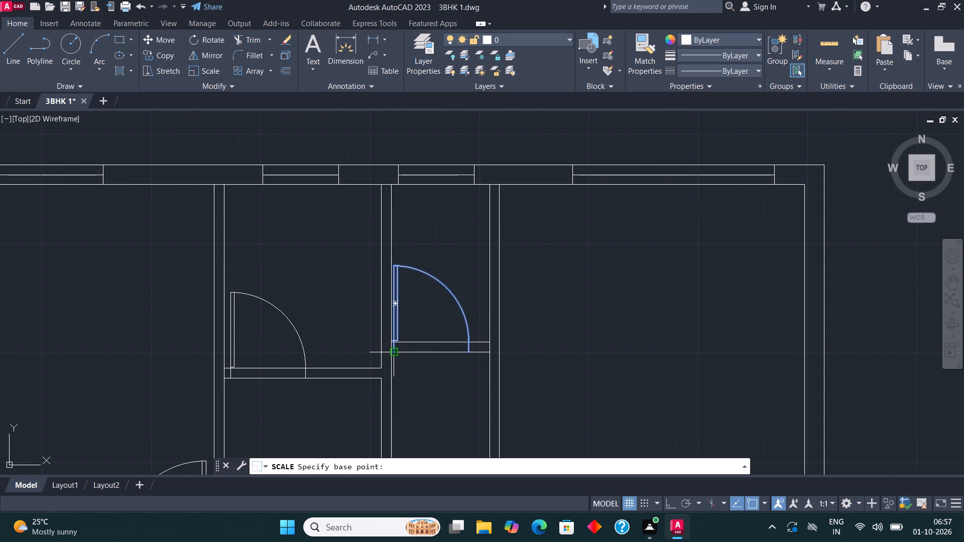
left_click(397, 353)
left_click(413, 329)
key("Escape")
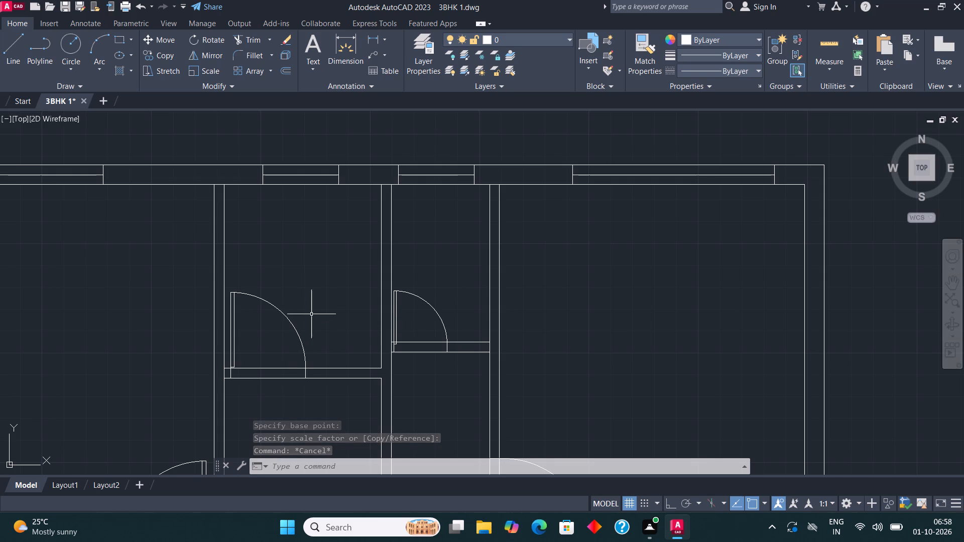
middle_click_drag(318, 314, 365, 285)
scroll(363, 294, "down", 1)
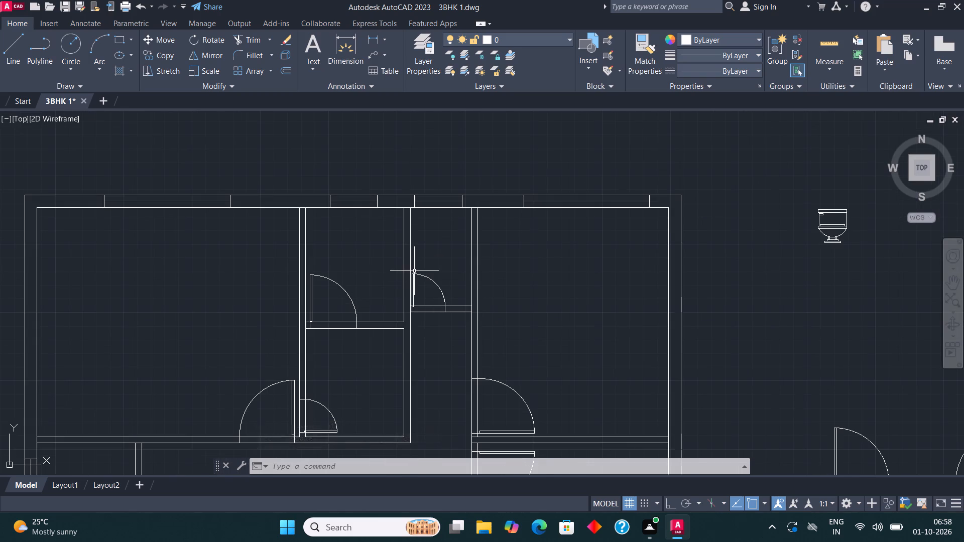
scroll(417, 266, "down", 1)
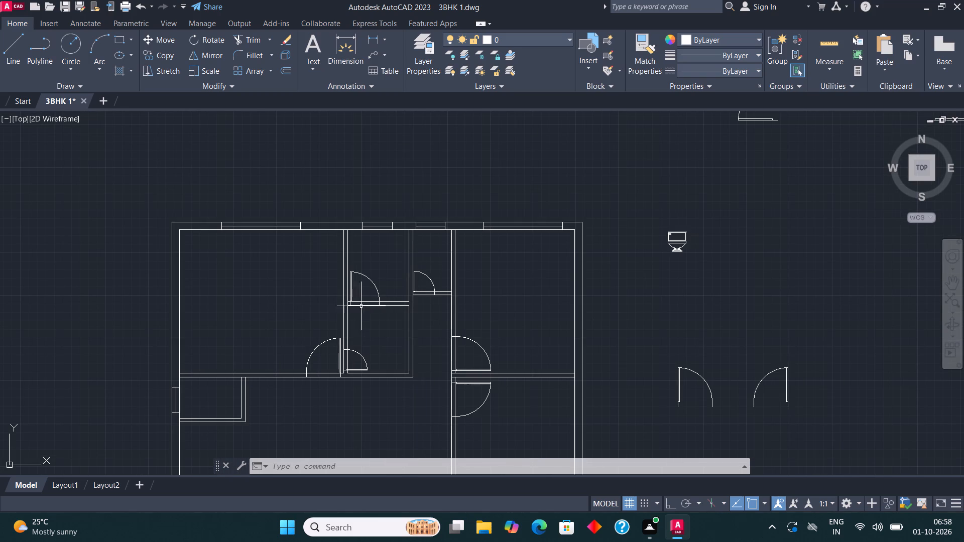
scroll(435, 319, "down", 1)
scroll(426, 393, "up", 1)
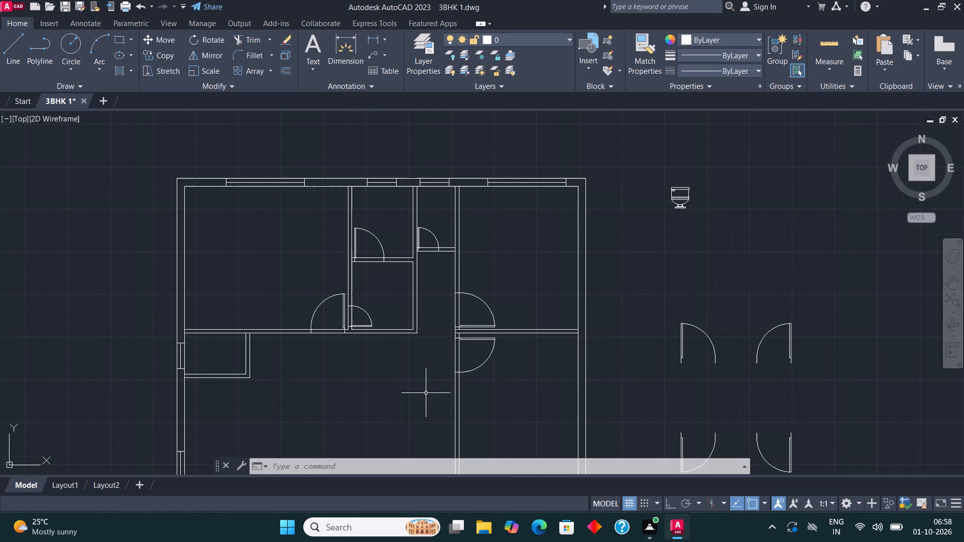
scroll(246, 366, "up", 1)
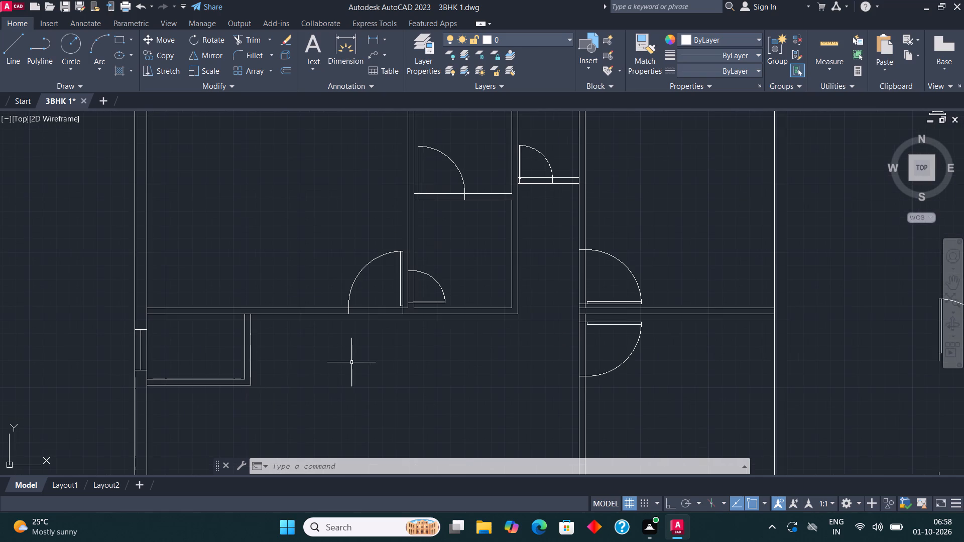
Copy the spare door with a horizontal top leaf and lower-left swing to the top of the small left-side enclosure's right wall.
scroll(531, 378, "down", 1)
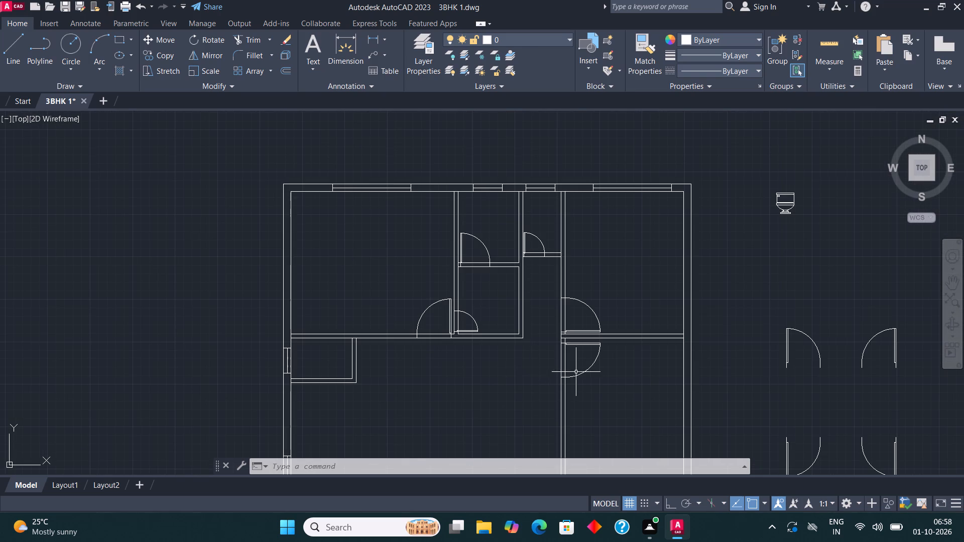
scroll(531, 377, "down", 1)
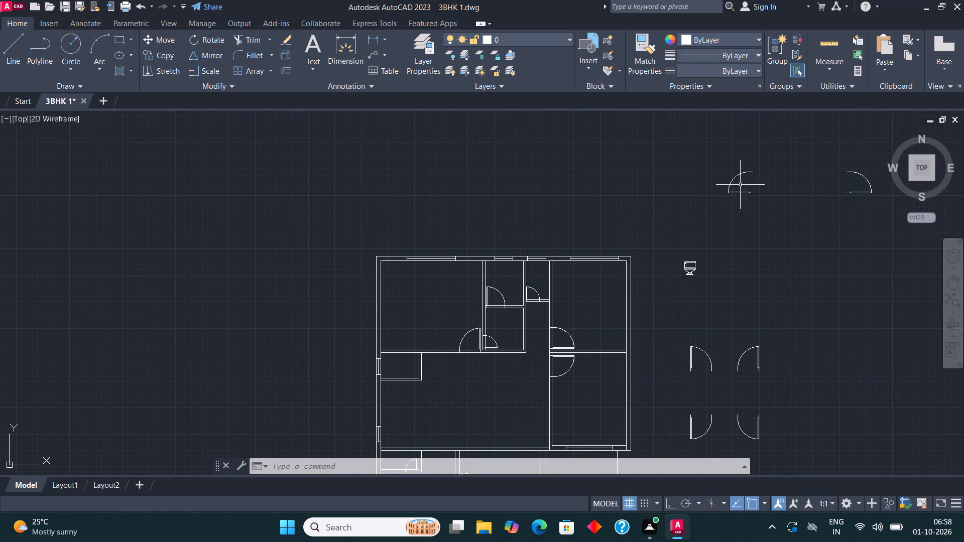
scroll(733, 213, "down", 1)
left_click(739, 138)
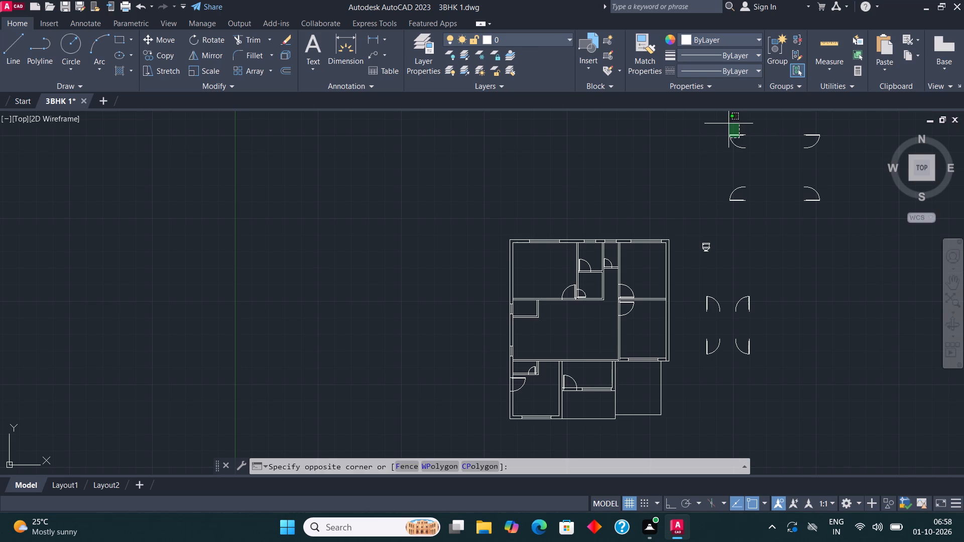
left_click(729, 122)
left_click(163, 57)
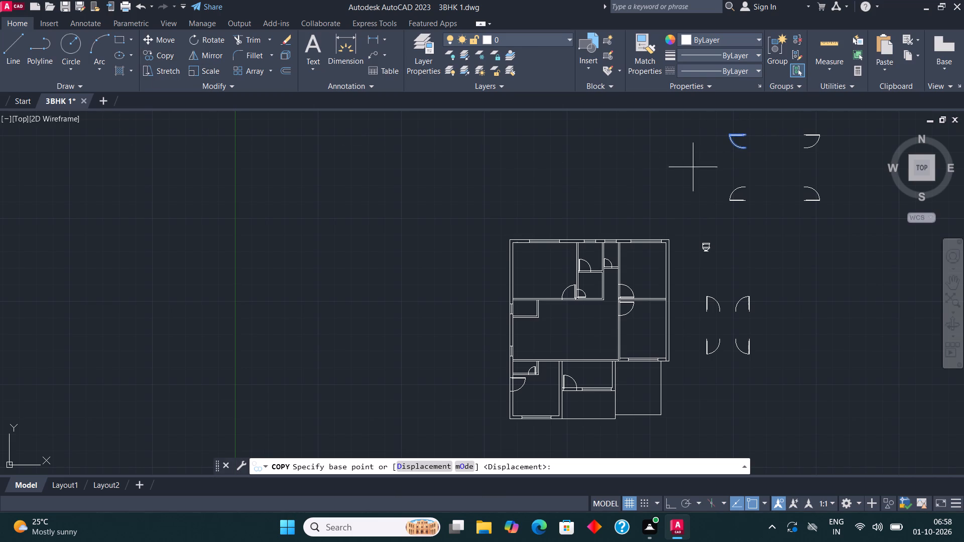
left_click(749, 131)
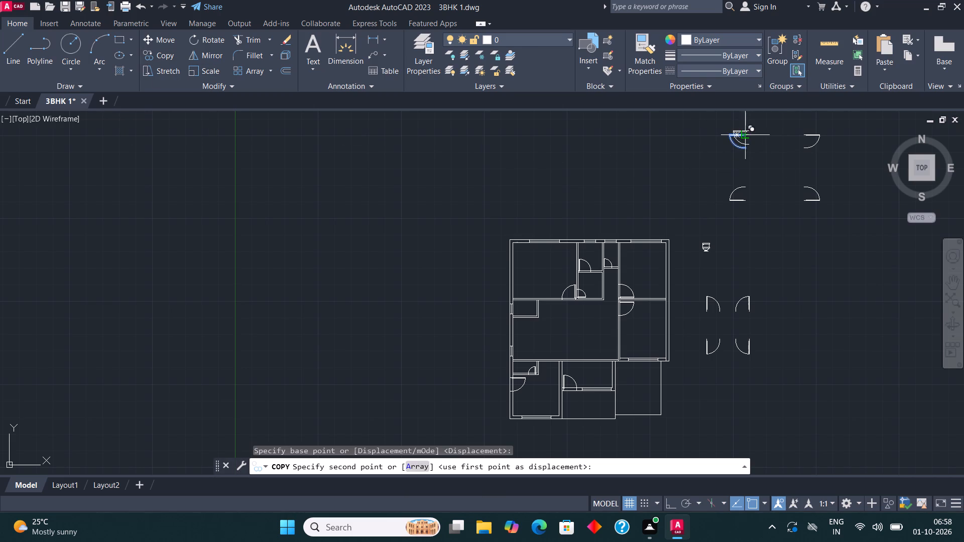
scroll(524, 310, "up", 4)
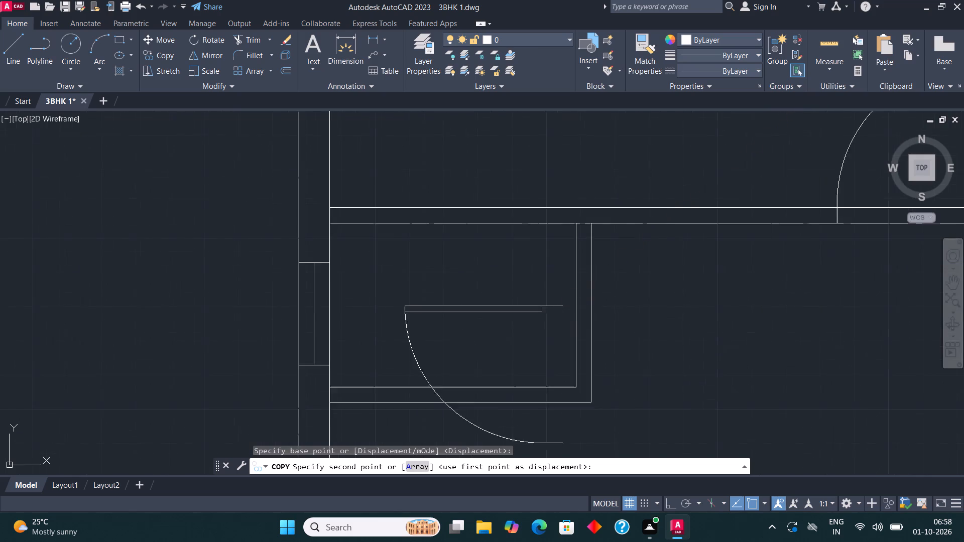
scroll(562, 306, "up", 2)
left_click(606, 190)
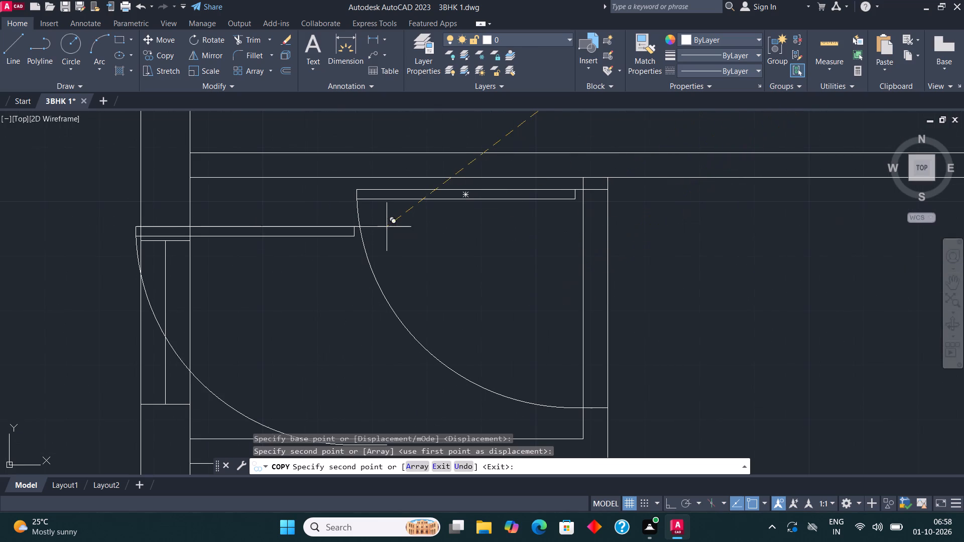
key("Escape")
Scale the enclosure's new door down about its upper-right hinge corner so it spans only part of the wall.
scroll(387, 227, "down", 3)
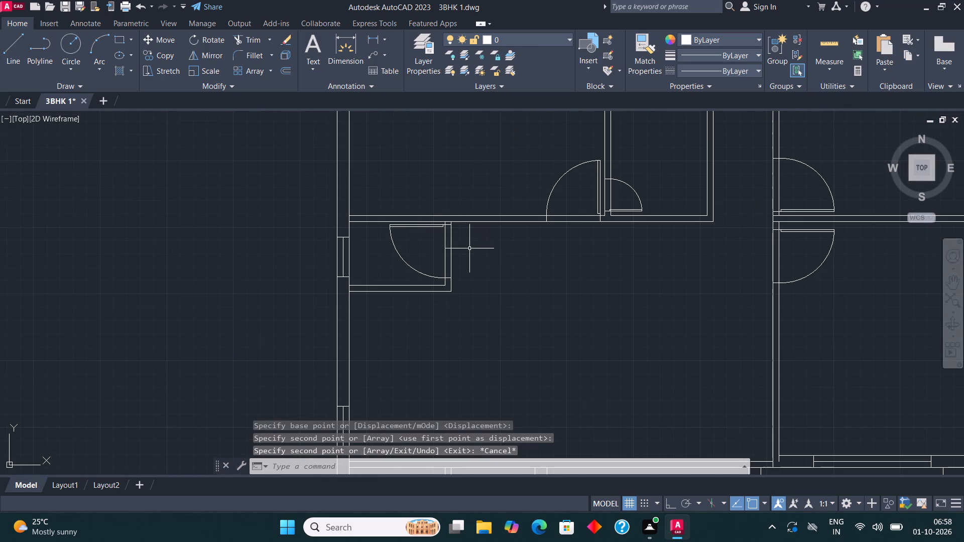
middle_click_drag(469, 252, 431, 303)
left_click(368, 313)
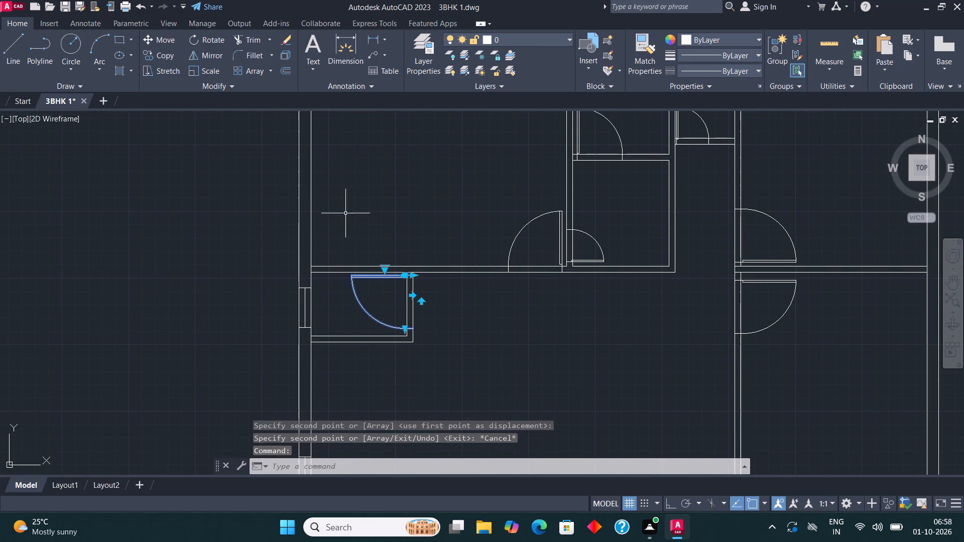
left_click(215, 70)
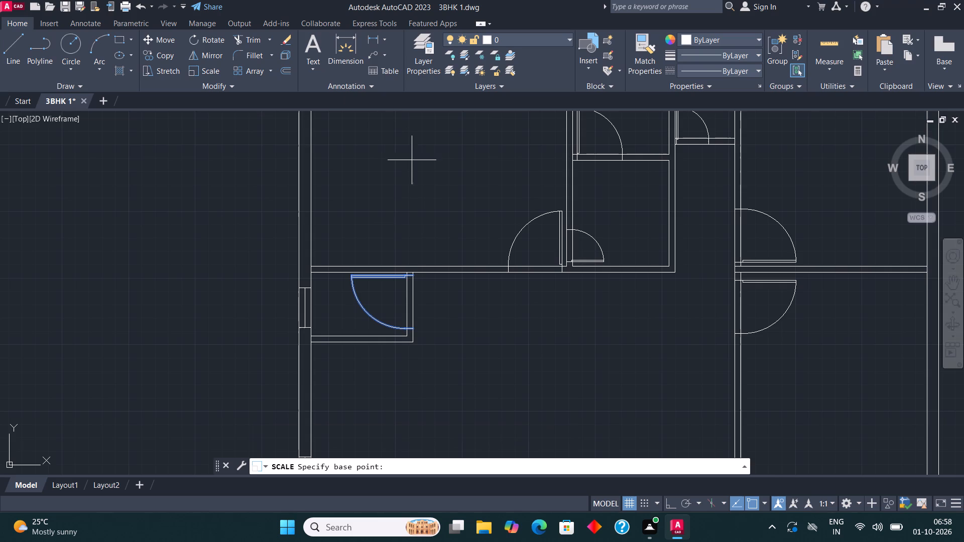
left_click(417, 274)
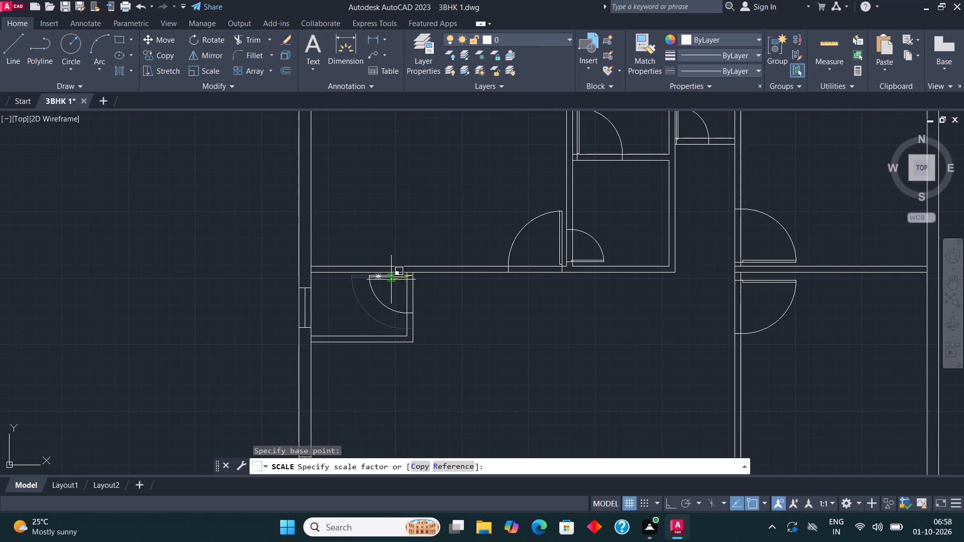
left_click(391, 280)
key("Escape")
Trim the wall lines across the three door openings in the lower part of the plan.
scroll(351, 302, "down", 2)
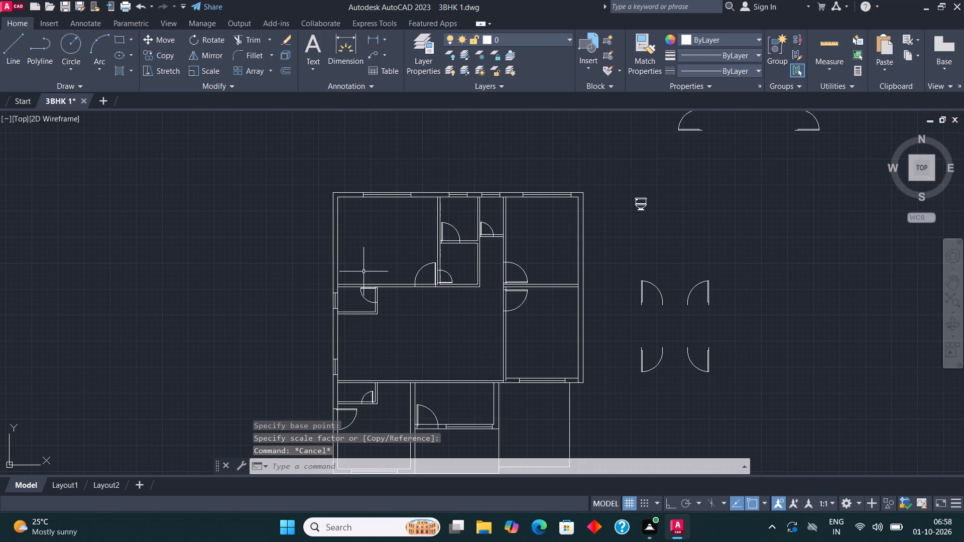
middle_click_drag(469, 261, 436, 221)
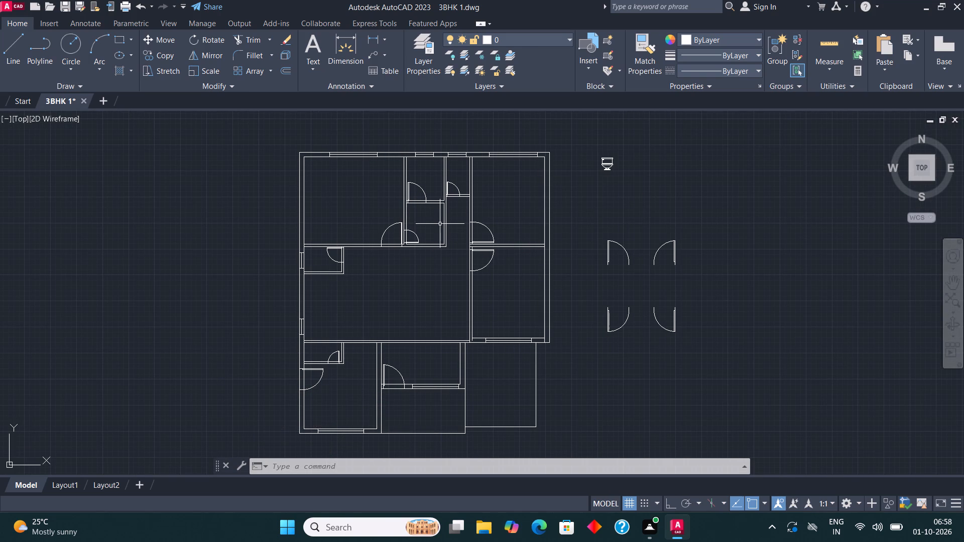
middle_click_drag(436, 258, 450, 103)
scroll(324, 239, "up", 4)
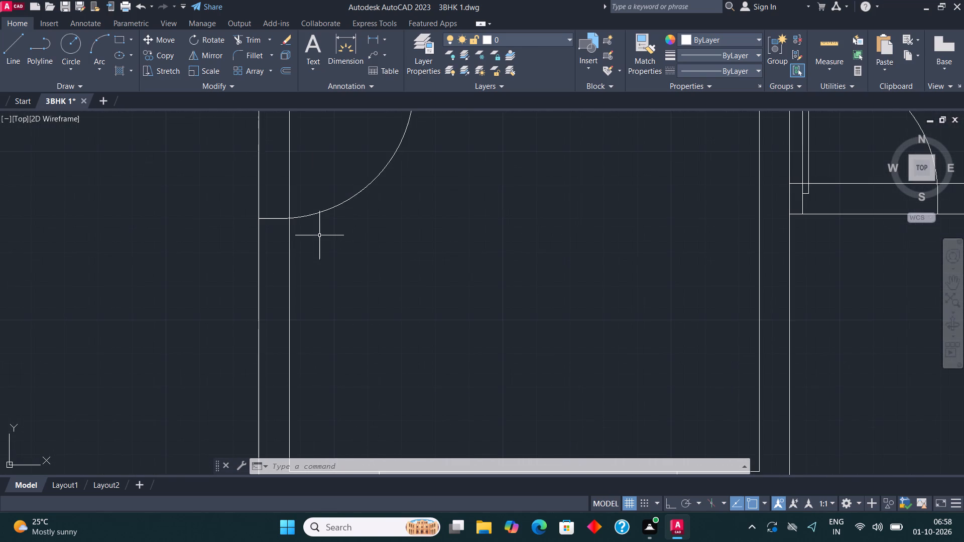
scroll(316, 266, "down", 2)
left_click(254, 36)
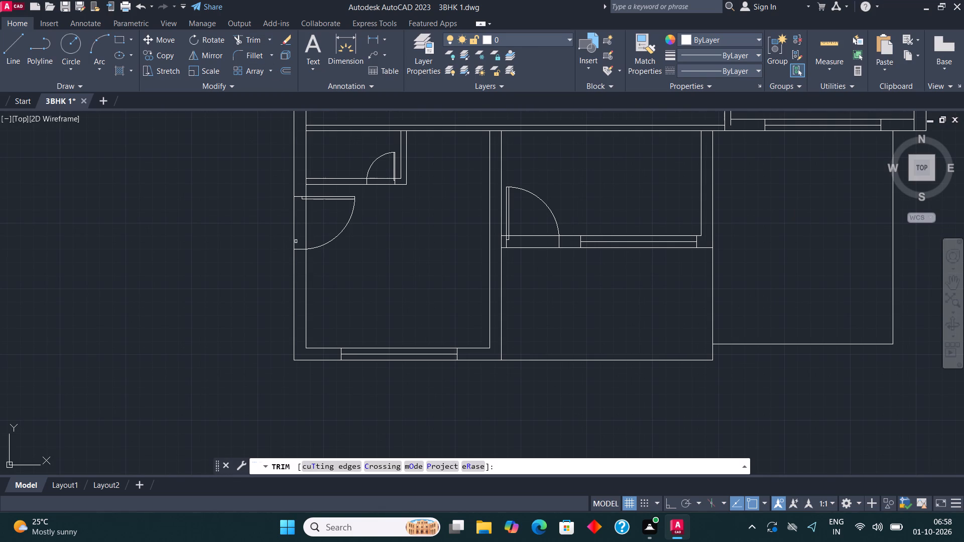
left_click(309, 225)
left_click(267, 221)
left_click(381, 171)
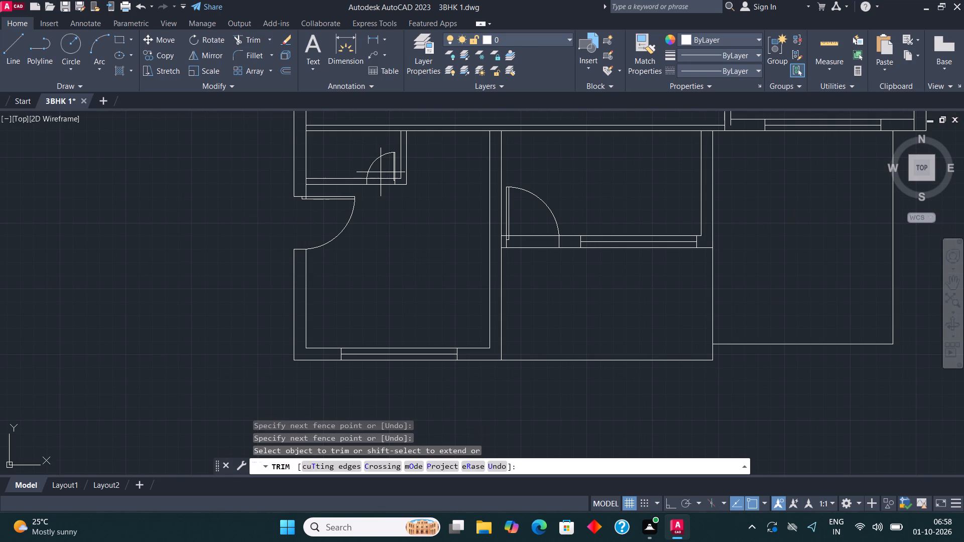
left_click(382, 200)
left_click(525, 224)
left_click(527, 266)
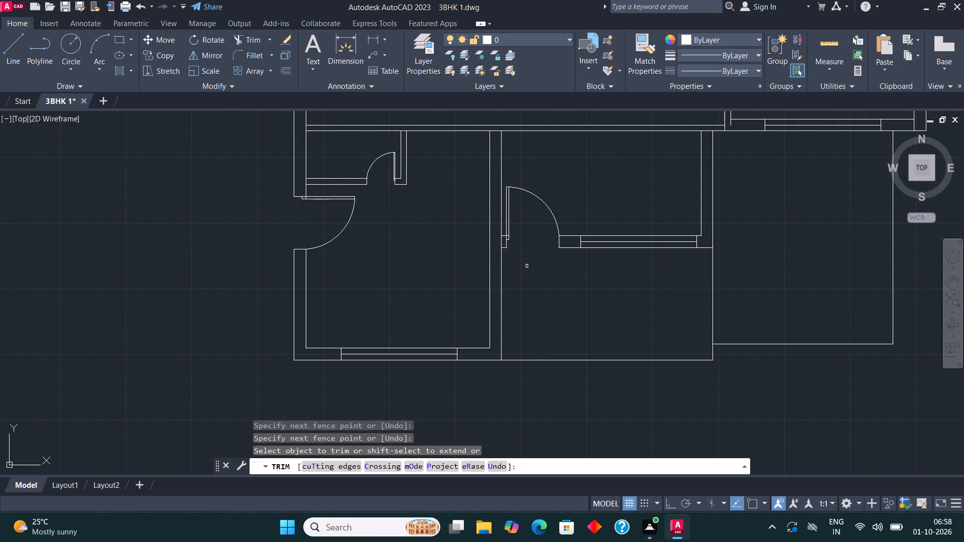
Trim the wall lines across the door openings of the left-side enclosure, the upper-left room and the lower small central room.
scroll(459, 285, "down", 2)
middle_click_drag(410, 303, 356, 394)
scroll(334, 205, "up", 2)
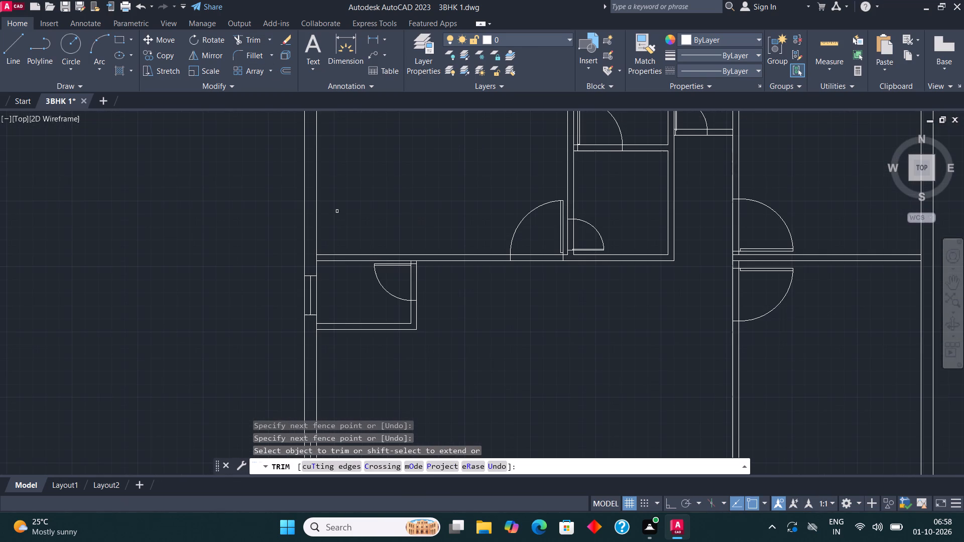
left_click(398, 279)
left_click(456, 280)
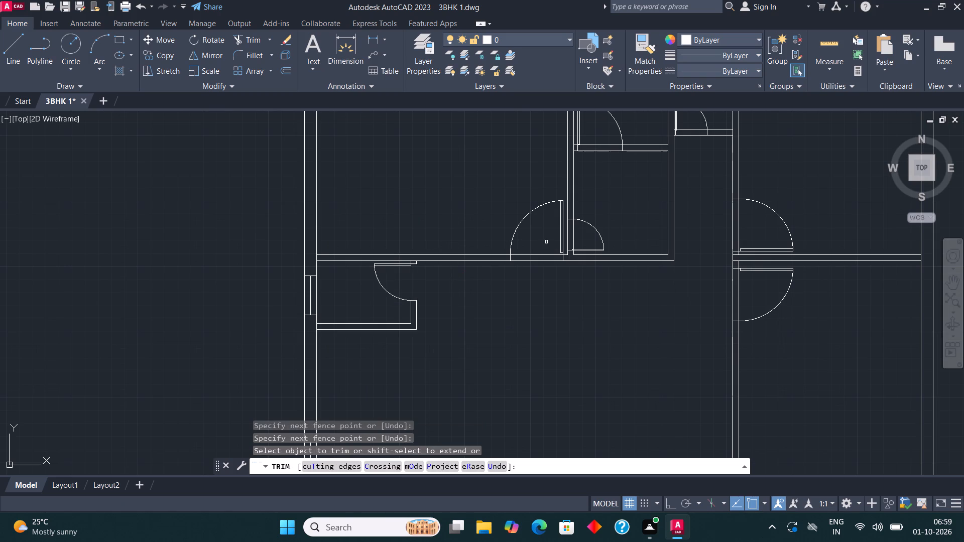
left_click(547, 243)
left_click(553, 295)
left_click(570, 240)
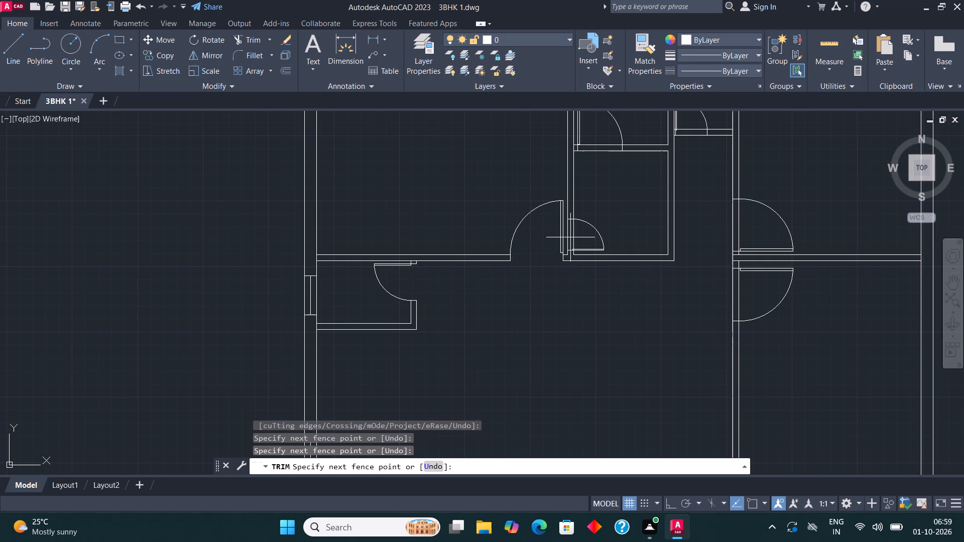
left_click(569, 232)
left_click(572, 229)
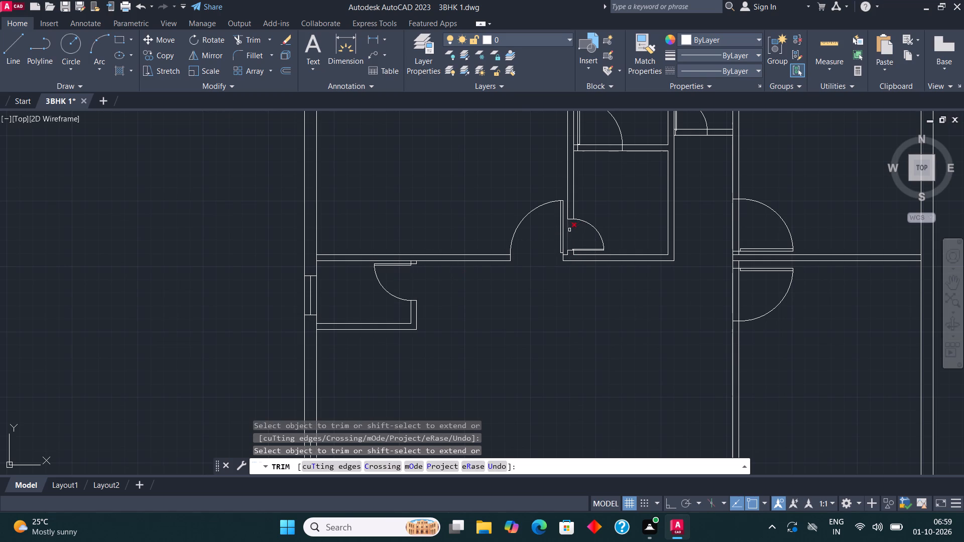
left_click(568, 230)
Trim the wall lines across the two door openings in the passage wall of the right-hand rooms.
left_click(722, 227)
left_click(743, 226)
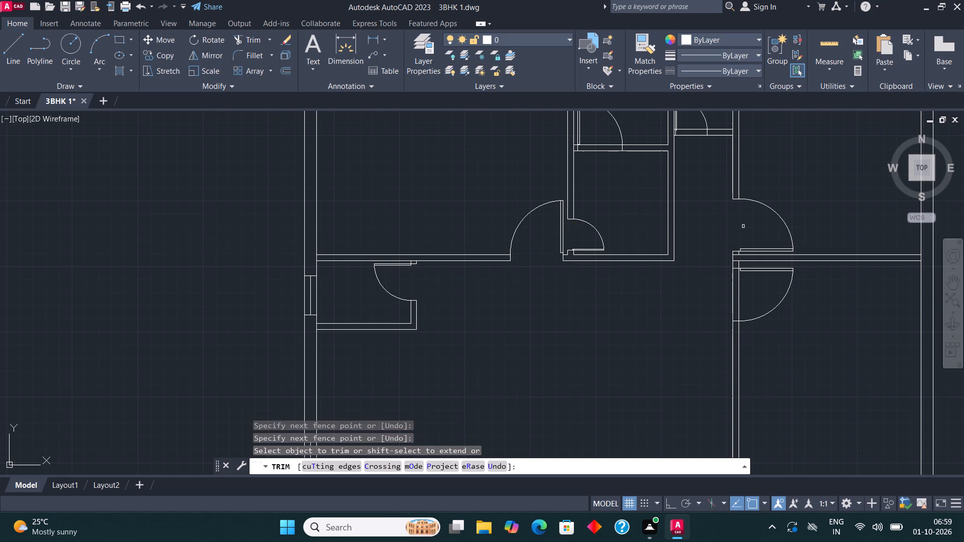
left_click(719, 305)
left_click(752, 289)
Trim the wall lines across the door openings in the small central rooms' partition and the narrow enclosure's bottom wall.
scroll(519, 333, "down", 1)
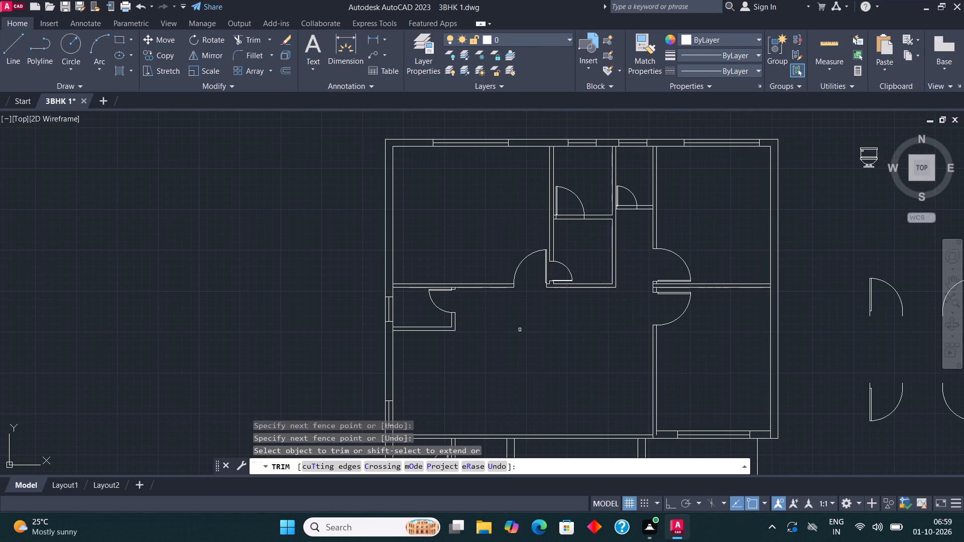
scroll(599, 197, "up", 1)
left_click(552, 209)
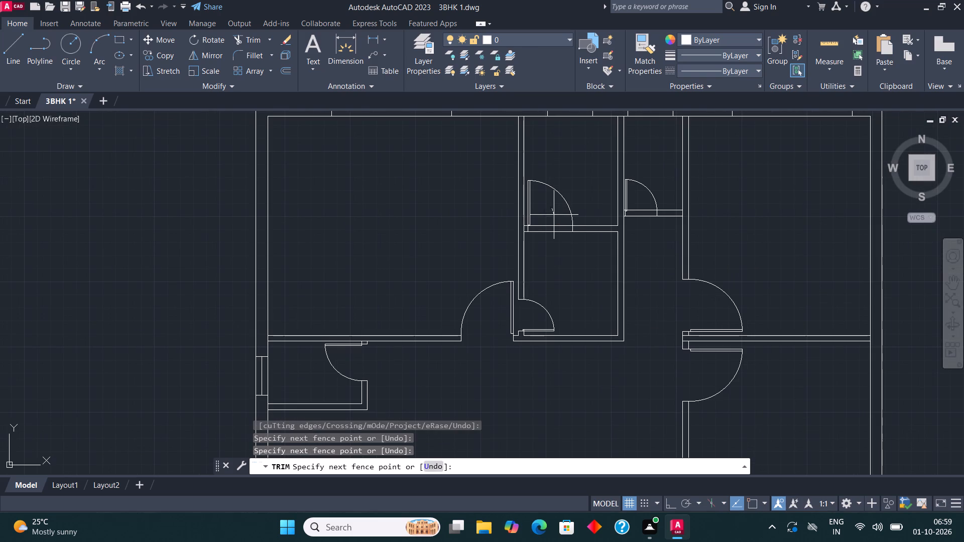
left_click(553, 250)
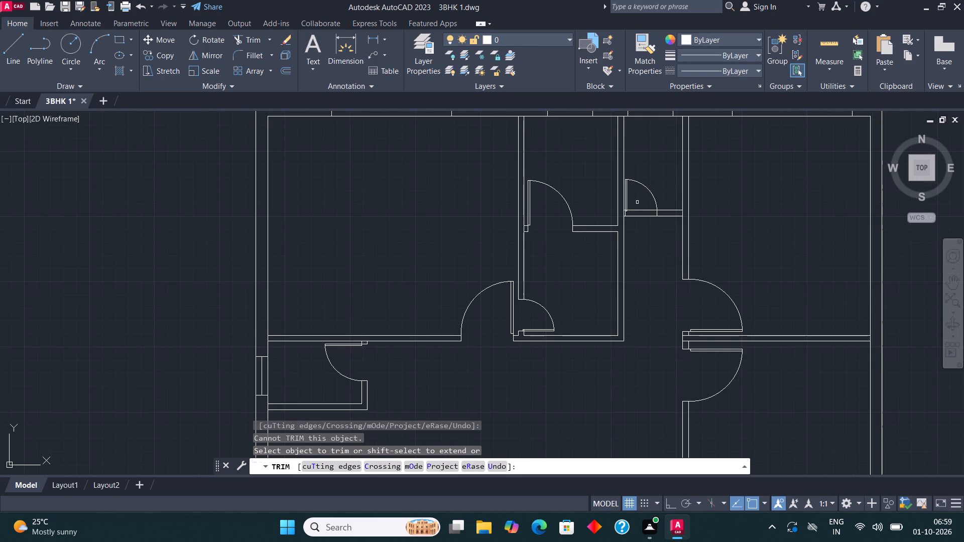
left_click(637, 202)
left_click(638, 237)
scroll(456, 233, "down", 2)
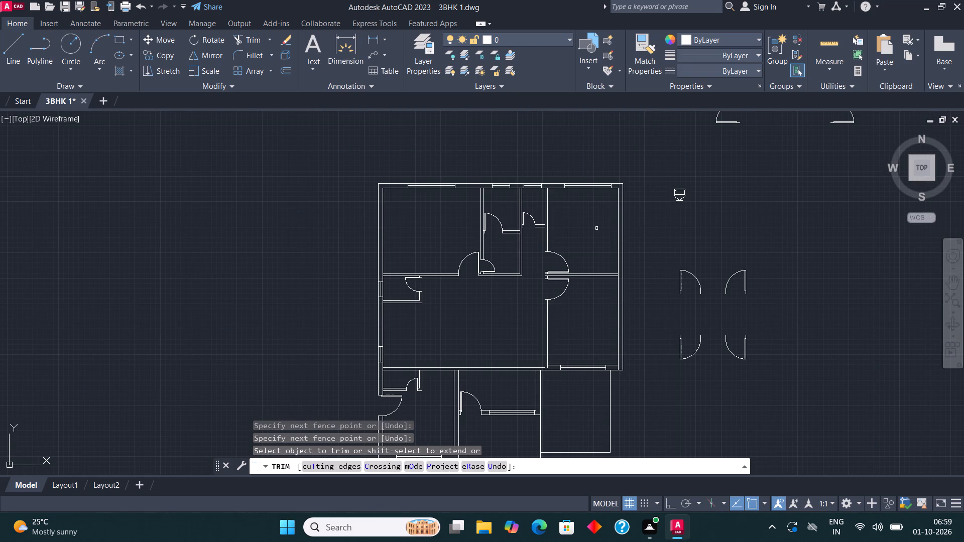
scroll(503, 258, "down", 1)
scroll(481, 398, "up", 1)
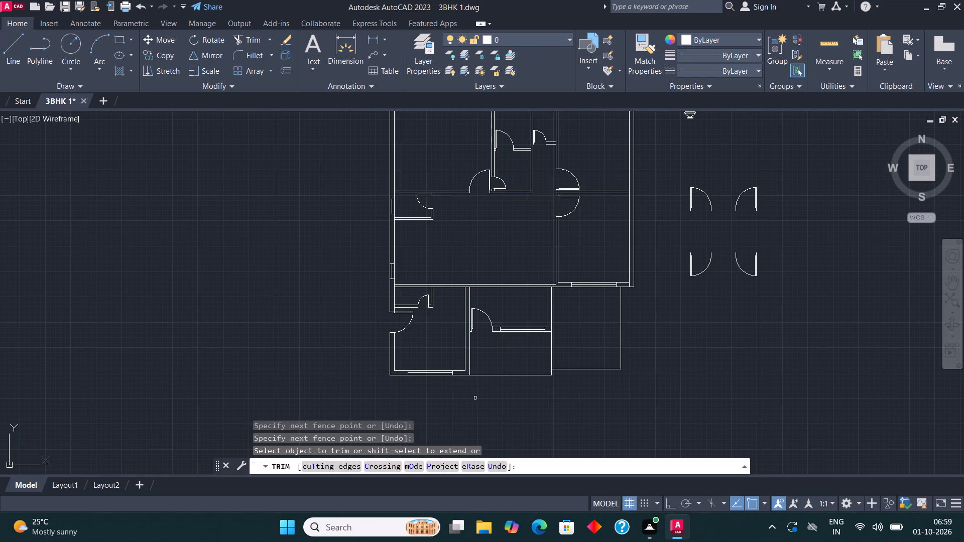
key("Escape")
Draw a rectangular bed outline against the left wall of the upper-left room, extending just past the middle of the room.
middle_click_drag(502, 304, 486, 418)
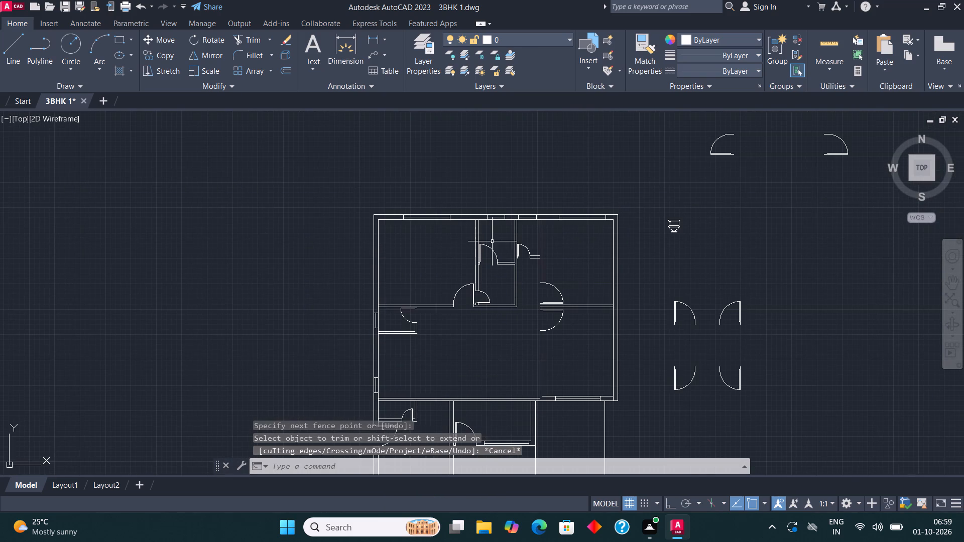
middle_click_drag(492, 241, 431, 227)
scroll(432, 235, "up", 1)
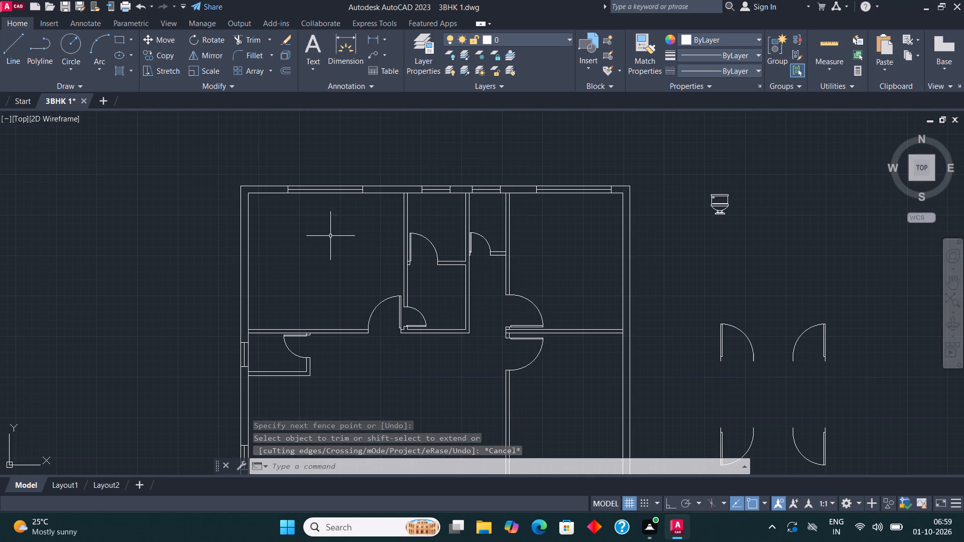
scroll(341, 226, "up", 1)
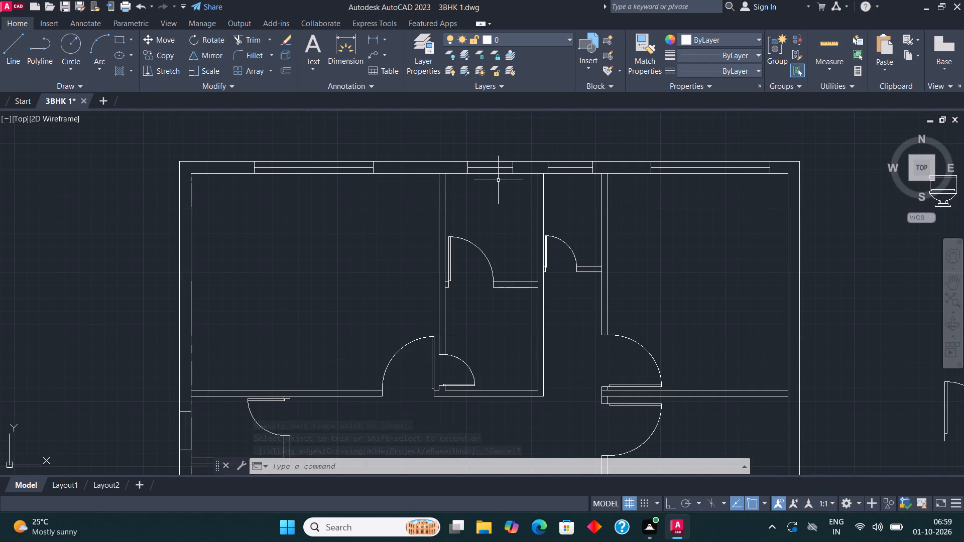
middle_click_drag(511, 424, 595, 379)
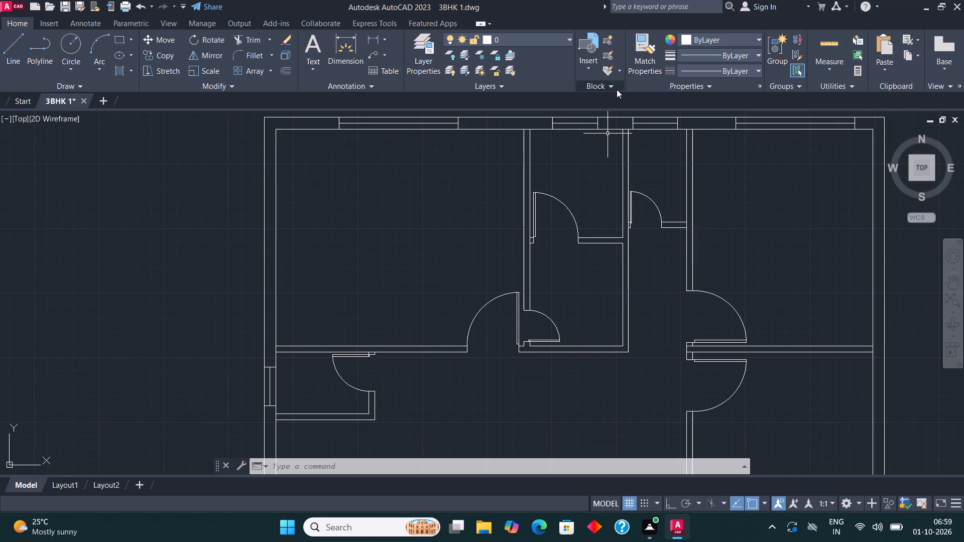
left_click(117, 37)
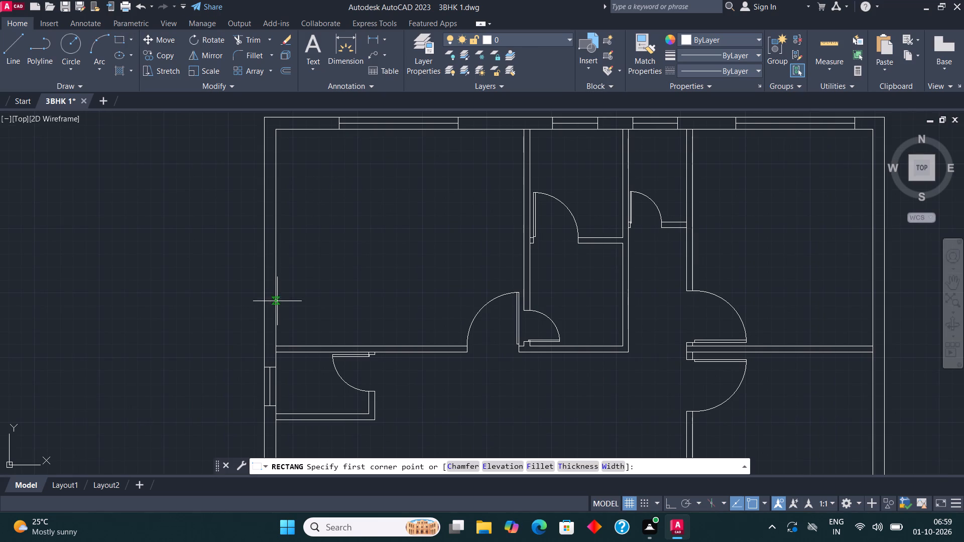
left_click(277, 284)
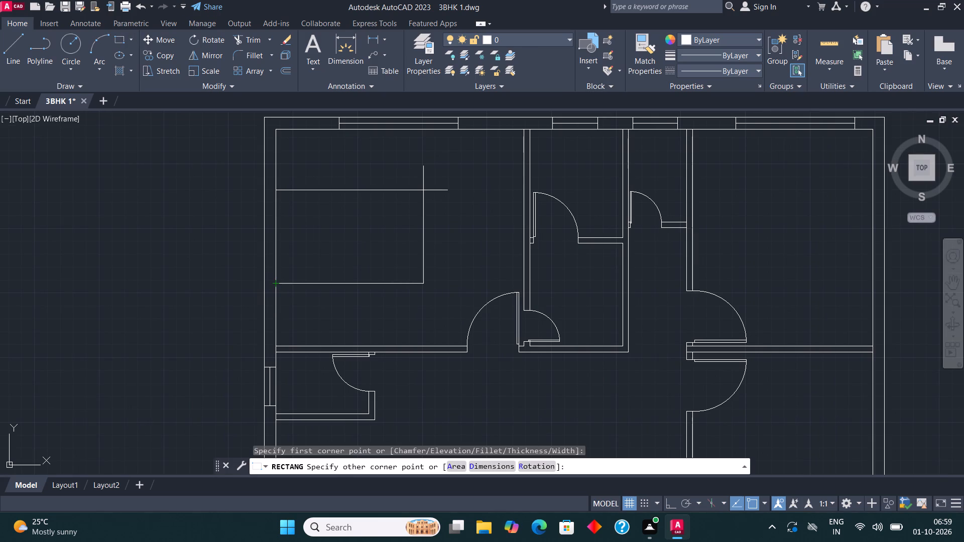
left_click(423, 190)
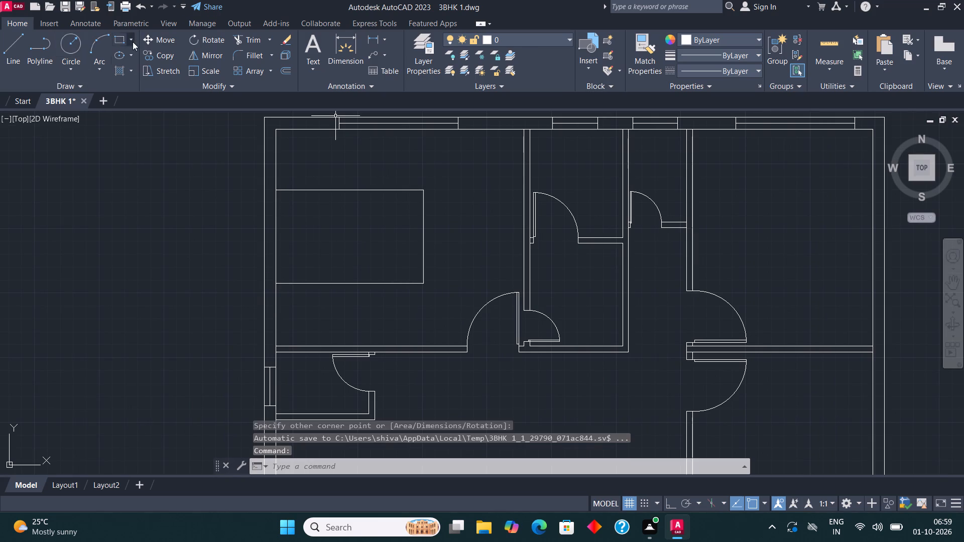
Draw a small bedside table rectangle on the left wall directly above the bed, and copy it directly below the bed.
left_click(113, 40)
left_click(277, 189)
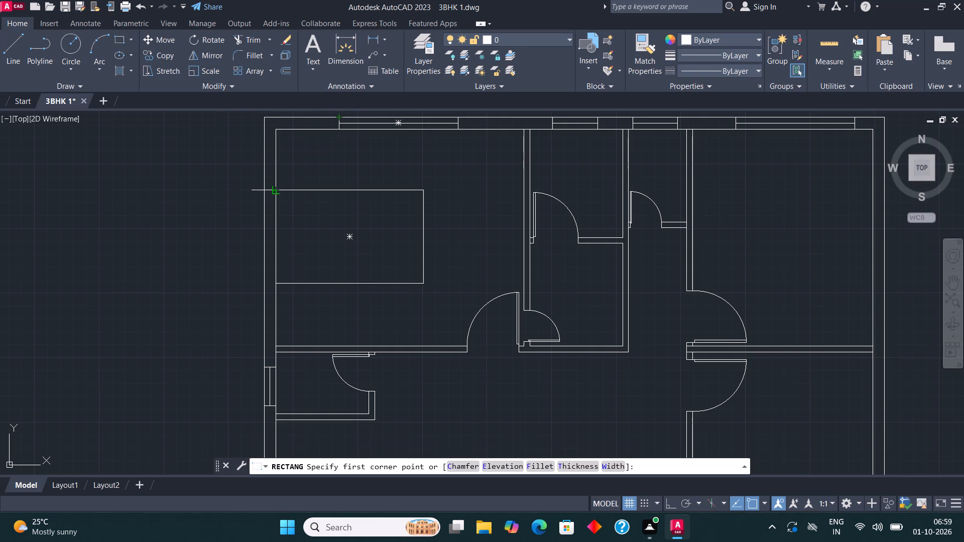
left_click(320, 154)
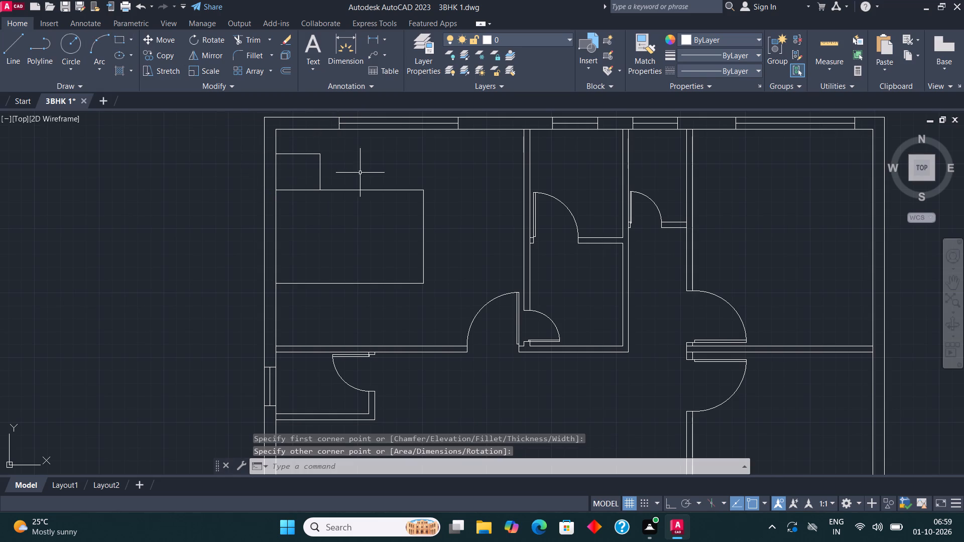
left_click(305, 155)
left_click(163, 58)
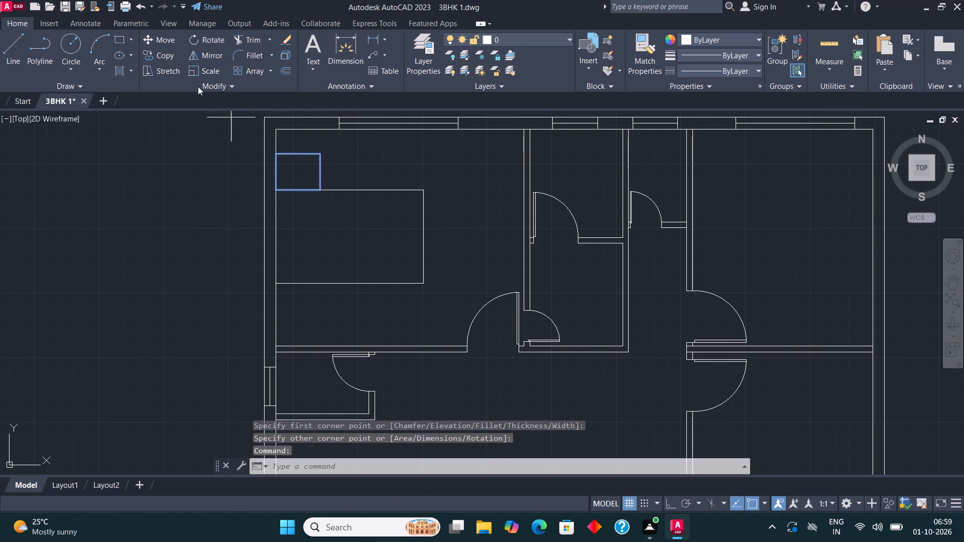
left_click(276, 156)
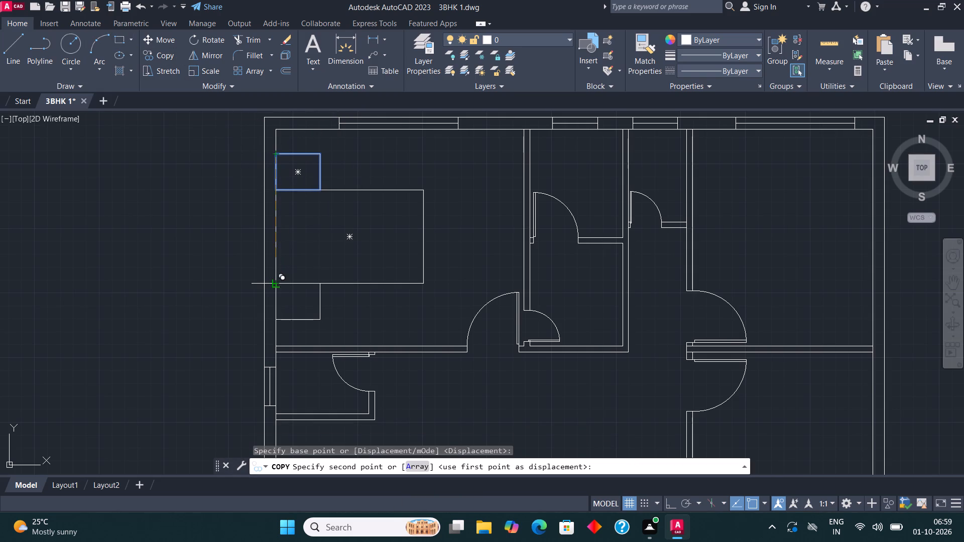
left_click(277, 282)
key("Escape")
Draw an upright pillow rectangle in the lower half of the bed near its head, and copy it straight up into the upper half.
middle_click_drag(413, 241, 393, 250)
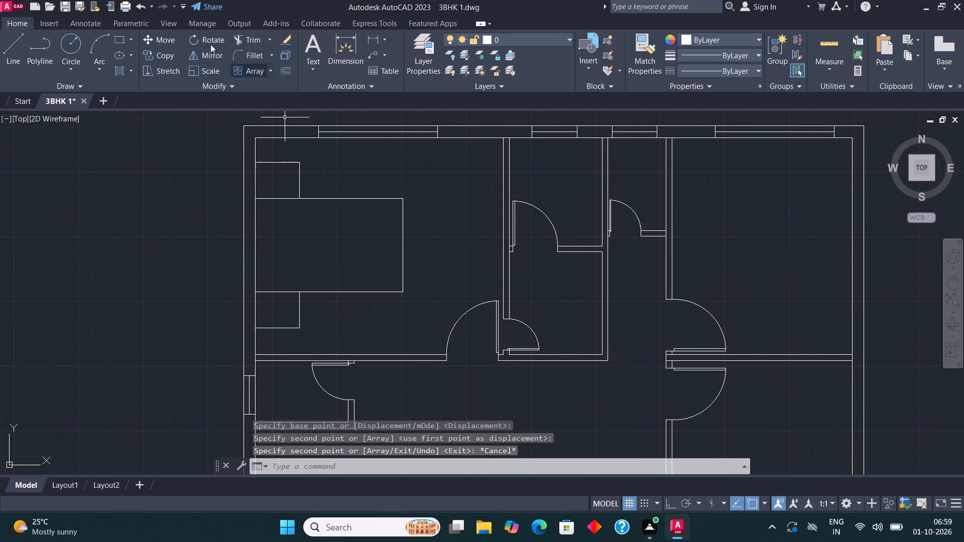
left_click(119, 41)
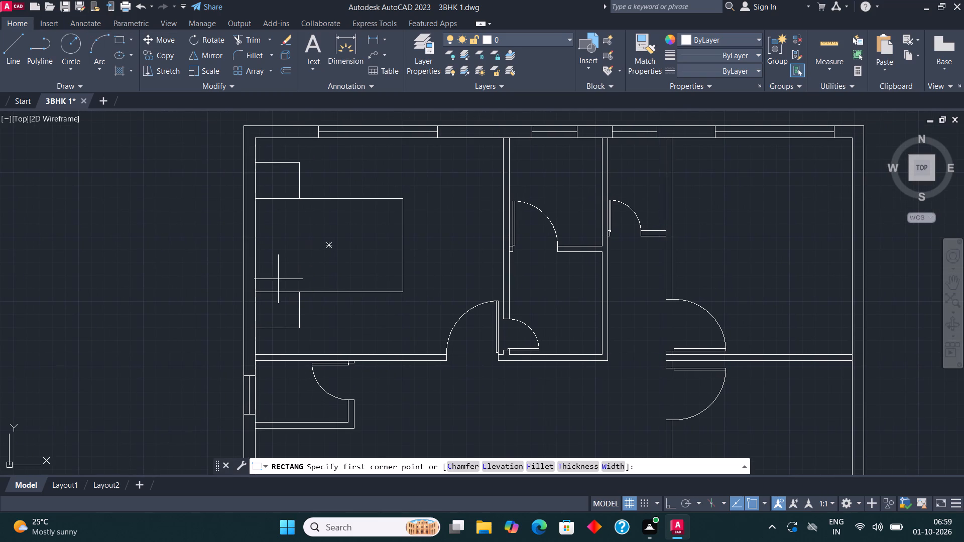
left_click(276, 284)
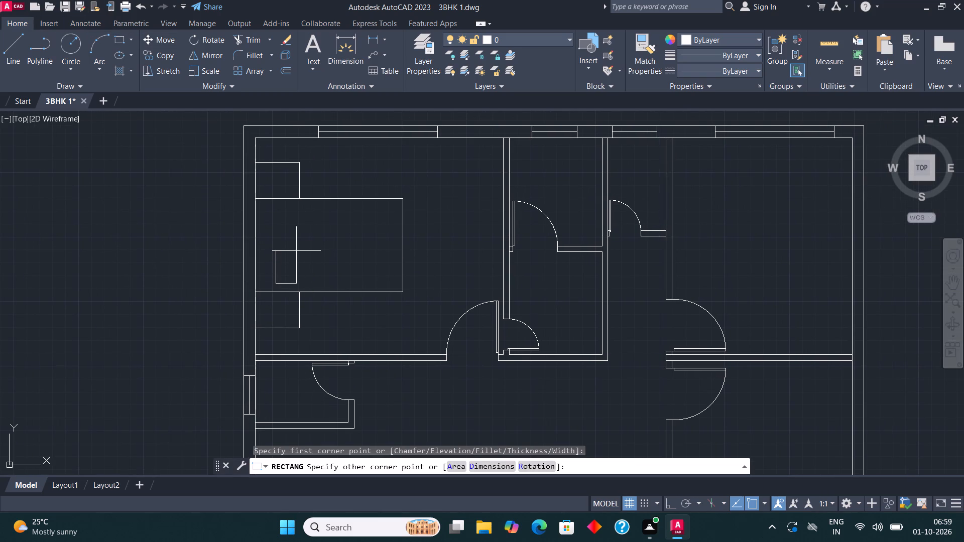
left_click(298, 244)
left_click(292, 244)
left_click(168, 58)
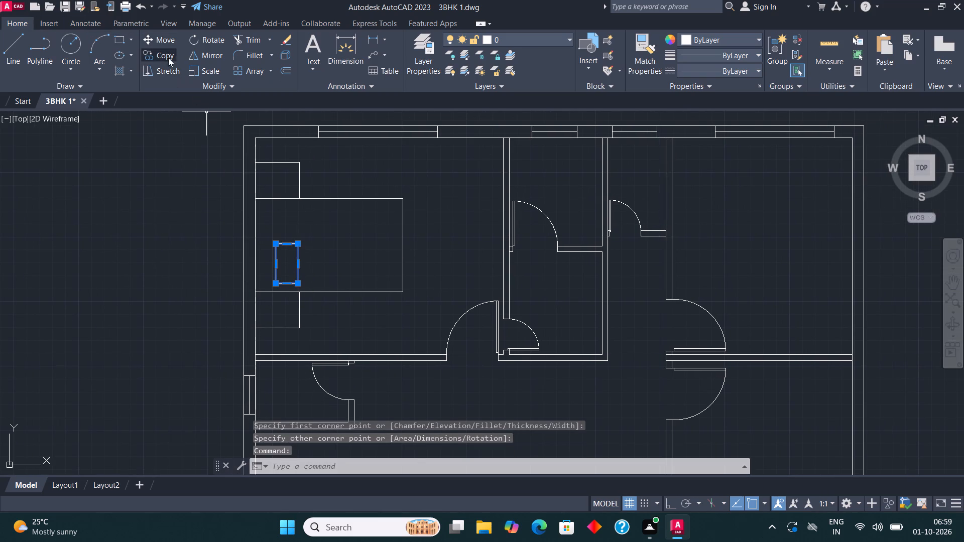
left_click(287, 264)
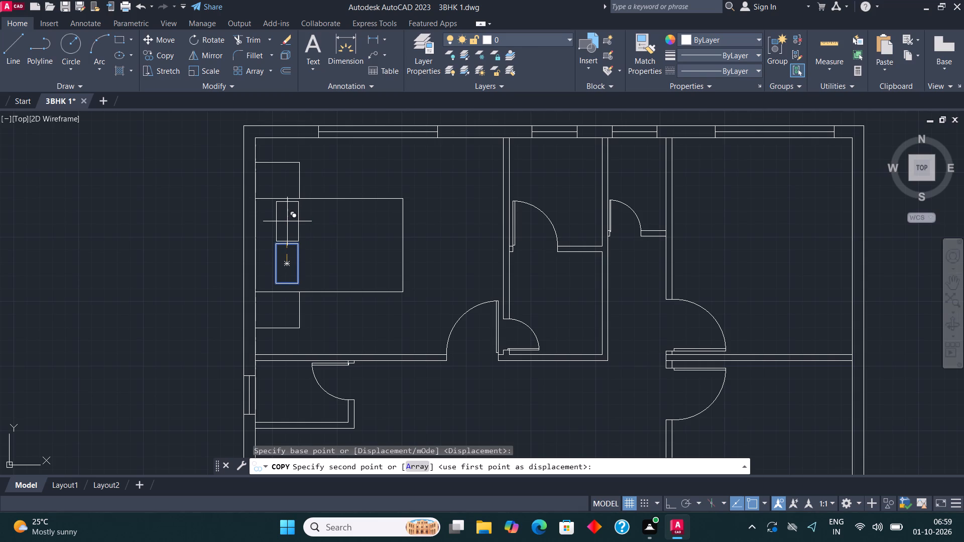
left_click(287, 221)
key("Escape")
Move both pillow rectangles together slightly downward so they sit centred between the bed's upper and lower edges.
scroll(292, 245, "up", 2)
left_click(309, 259)
left_click(288, 220)
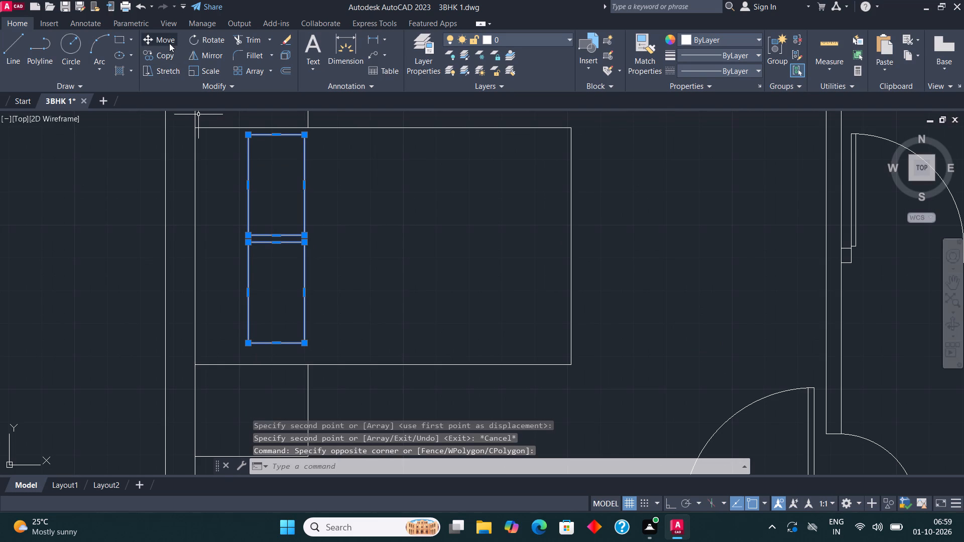
left_click(169, 43)
left_click(269, 211)
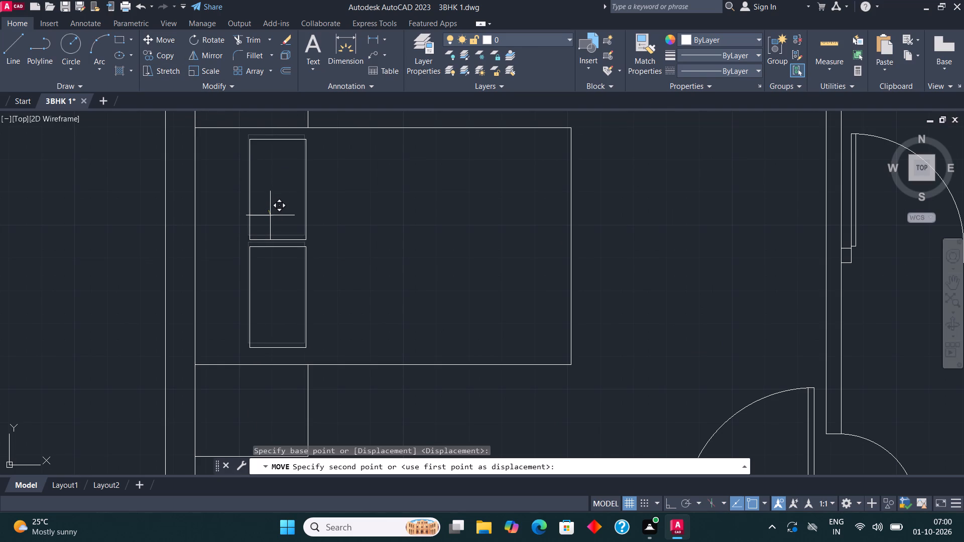
left_click(270, 215)
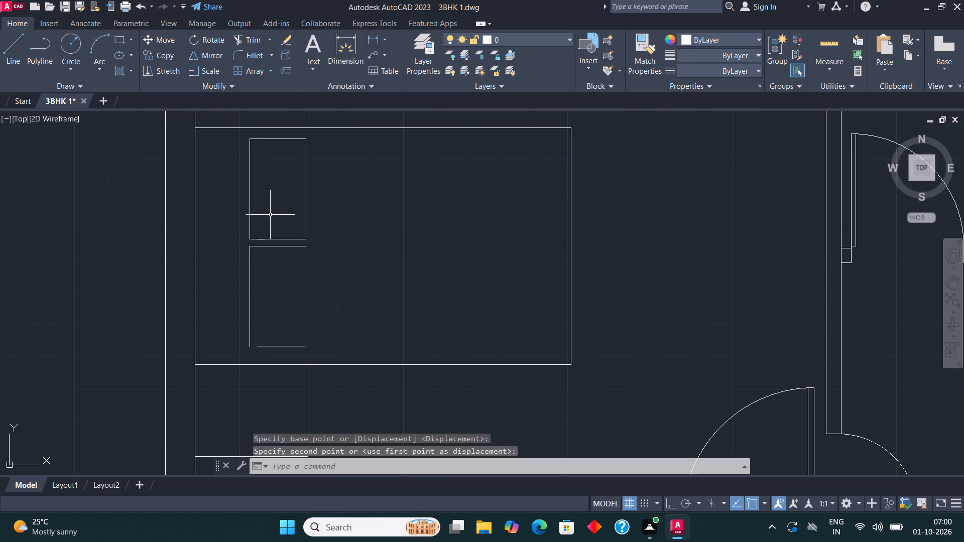
key("Escape")
Draw a blanket fold line across the bed just beyond the pillows, starting from the bed's lower edge.
middle_click_drag(367, 219, 328, 197)
scroll(328, 197, "down", 1)
left_click(16, 45)
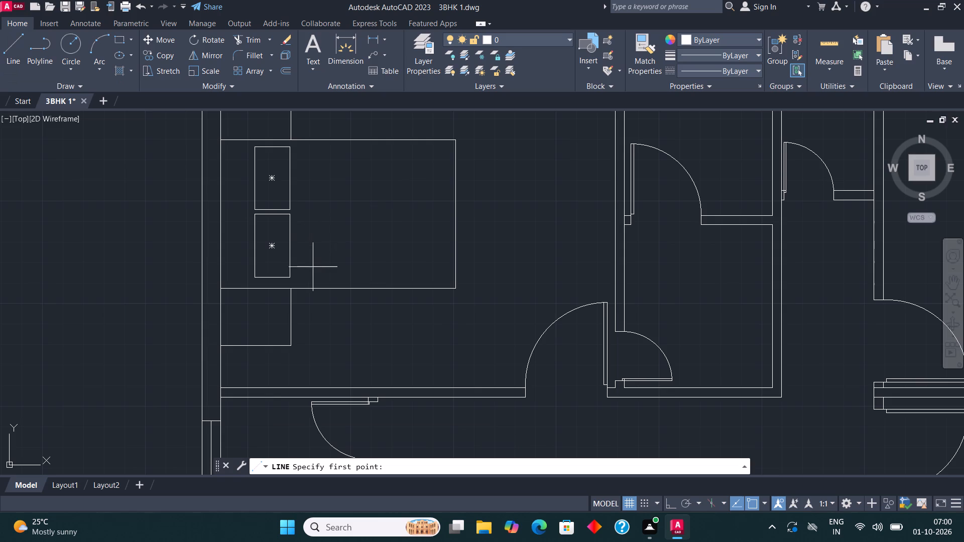
left_click(312, 287)
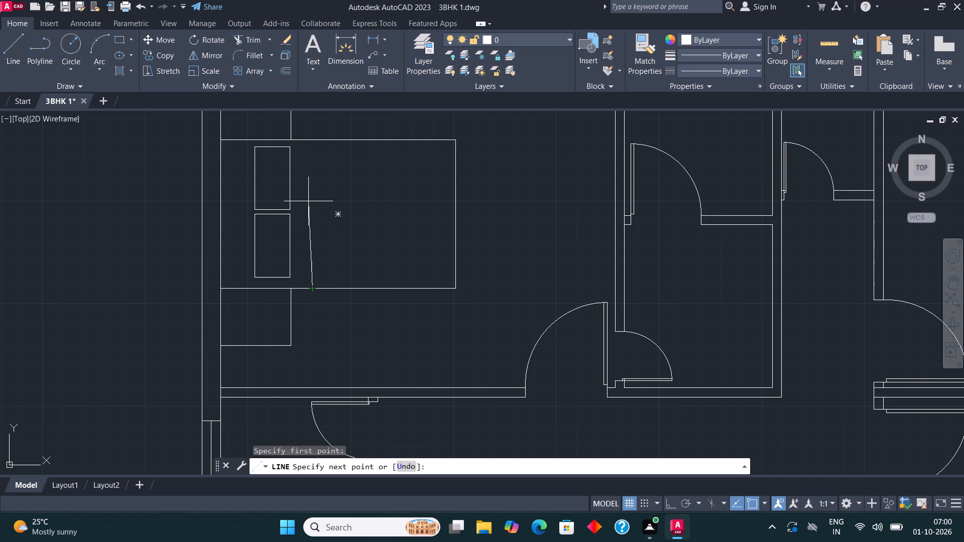
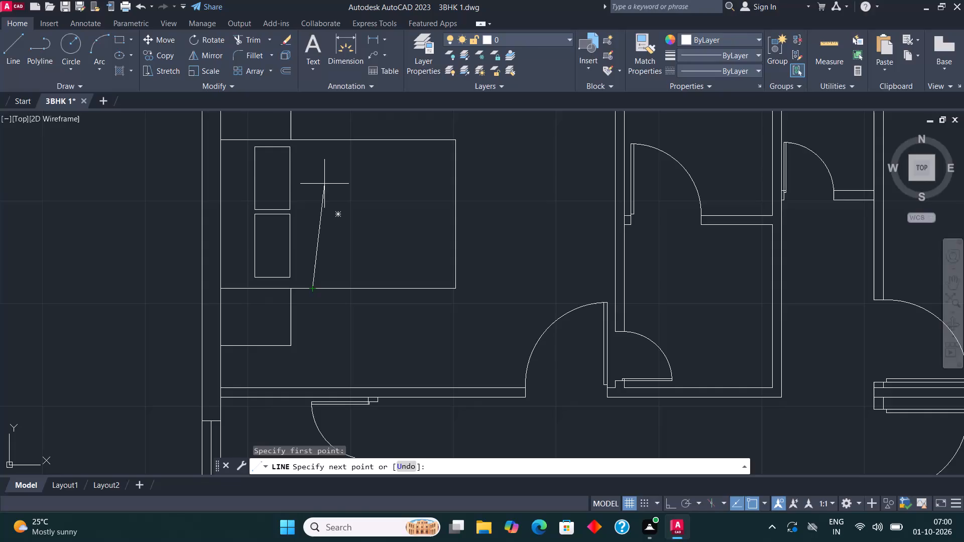
Finish the blanket line straight up from the bed's lower edge and close it with a folded-corner triangle at the upper edge.
key("F8")
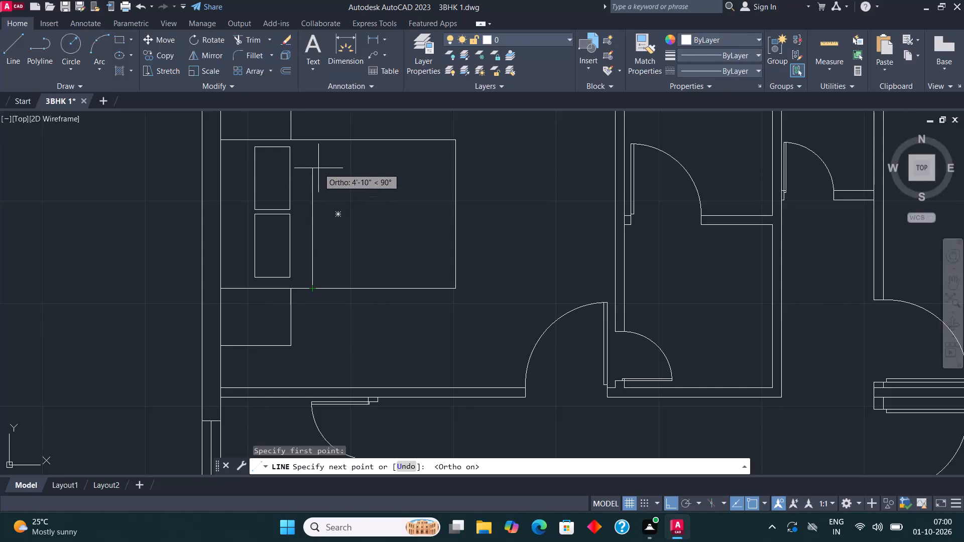
left_click(318, 172)
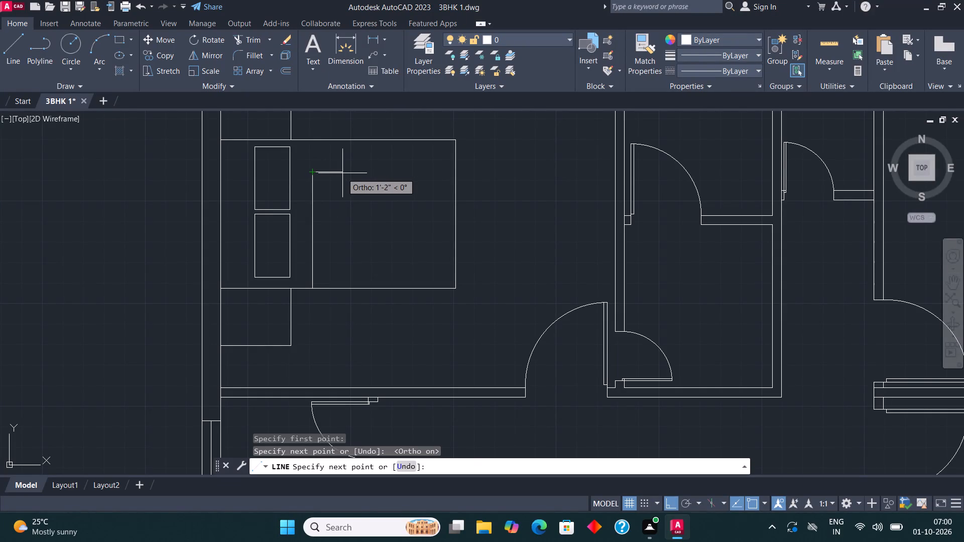
left_click(349, 172)
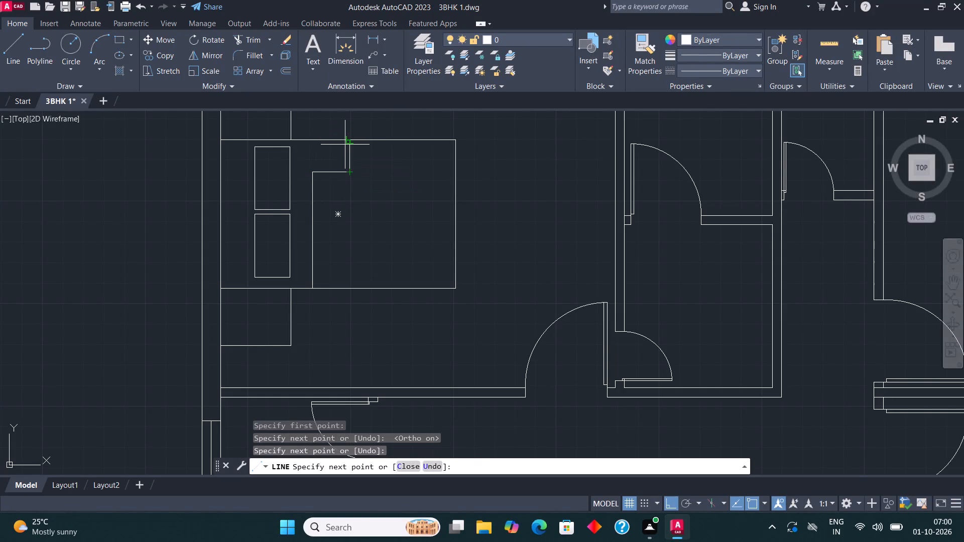
left_click(346, 141)
left_click(314, 168)
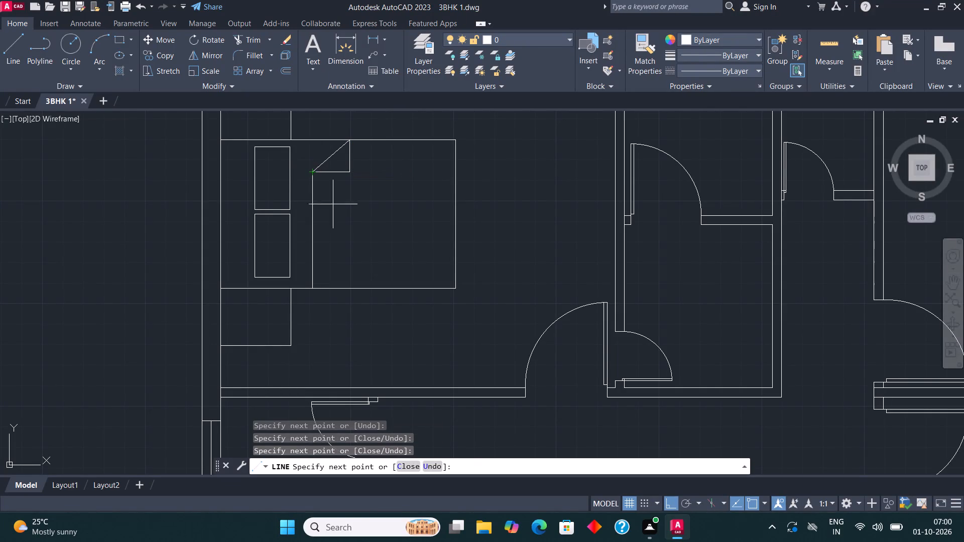
key("Escape")
Shrink the bedside table below the bed by stretching its lower edge up and its outer edge in toward the wall.
middle_click_drag(402, 239, 394, 216)
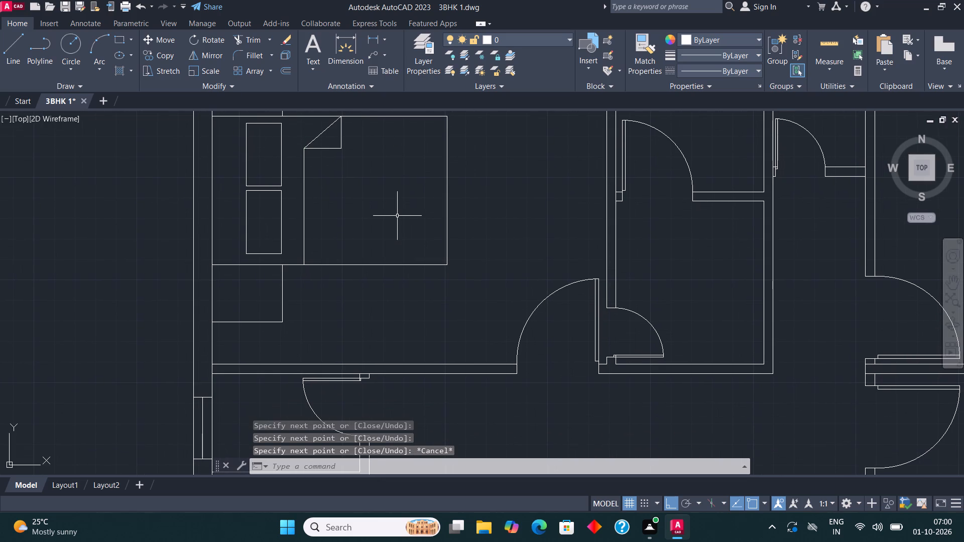
scroll(400, 246, "down", 3)
middle_click_drag(440, 180, 441, 184)
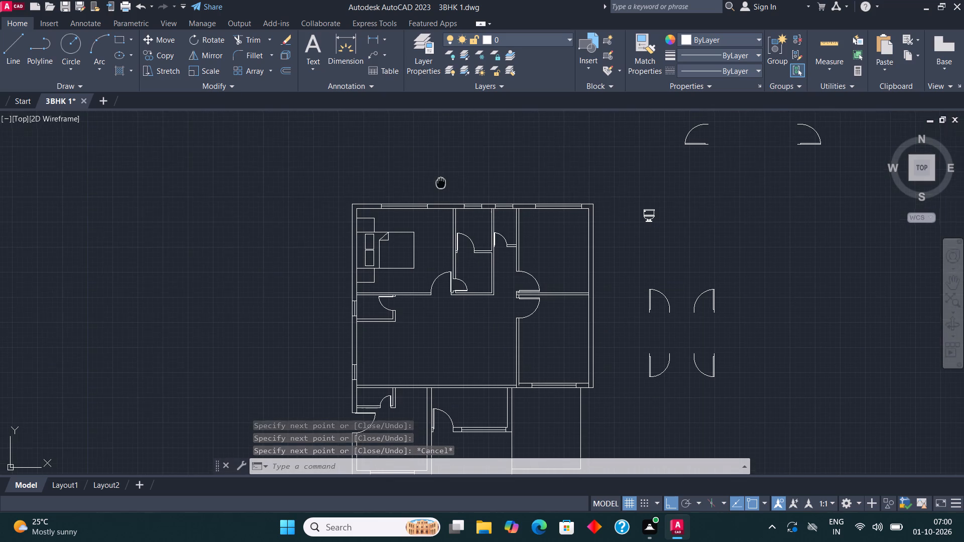
middle_click_drag(441, 184, 438, 197)
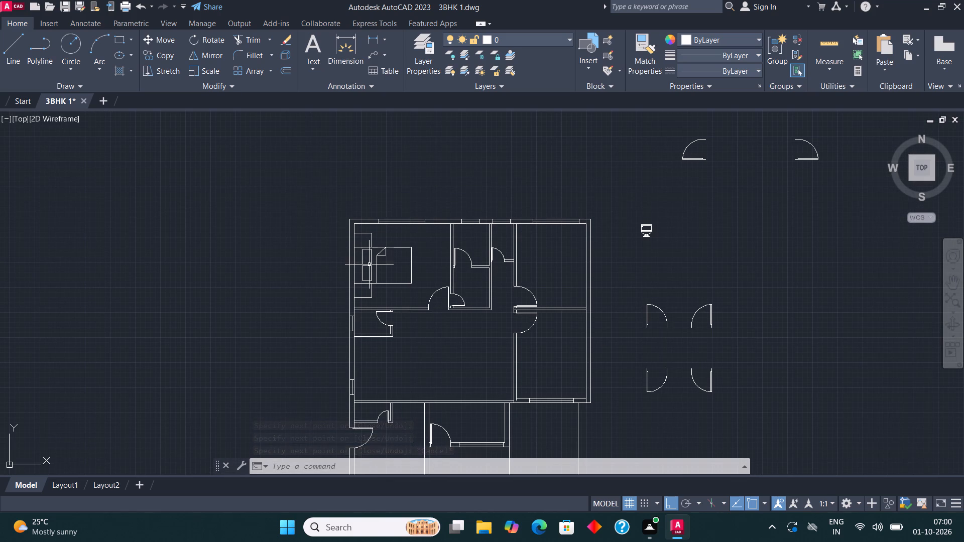
scroll(371, 280, "up", 2)
left_click(369, 316)
scroll(368, 315, "up", 2)
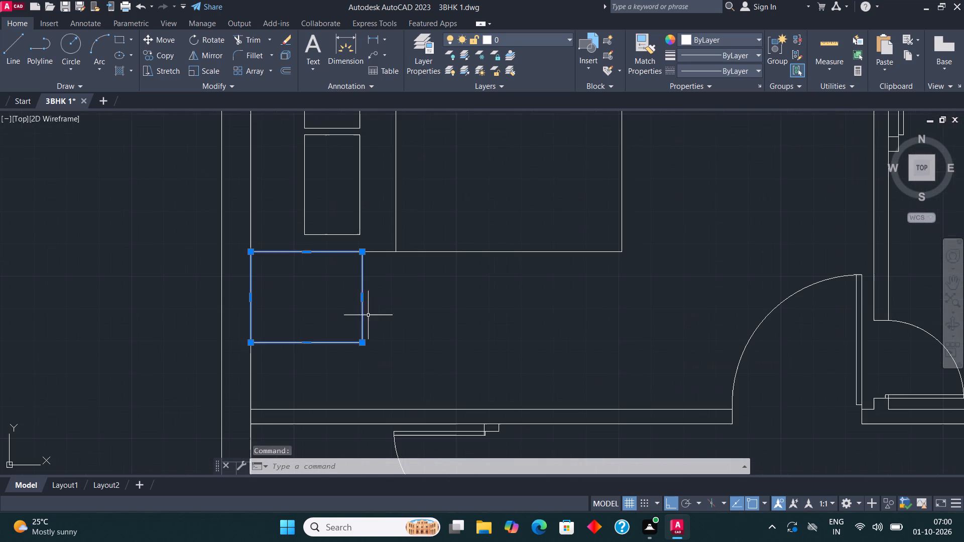
left_click(308, 344)
left_click(309, 316)
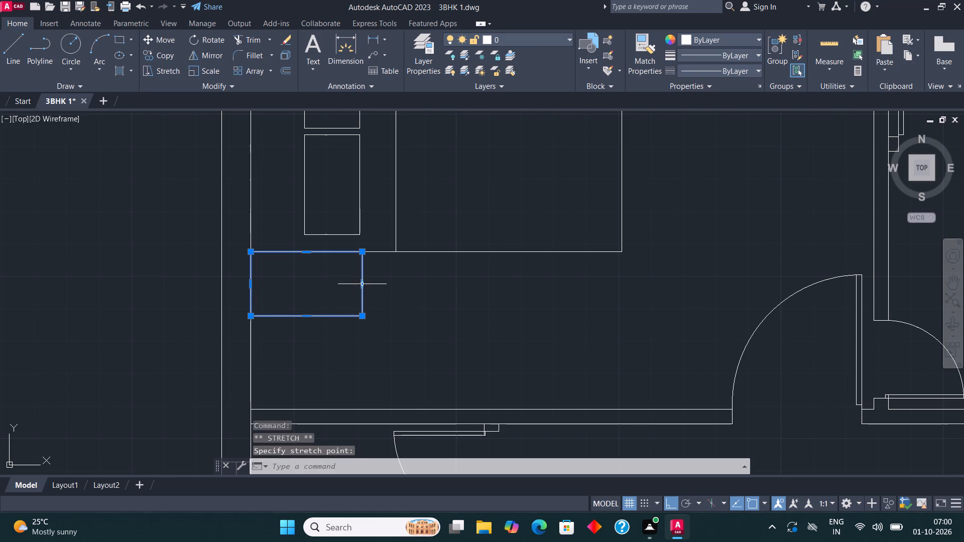
left_click(361, 284)
left_click(325, 280)
key("Escape")
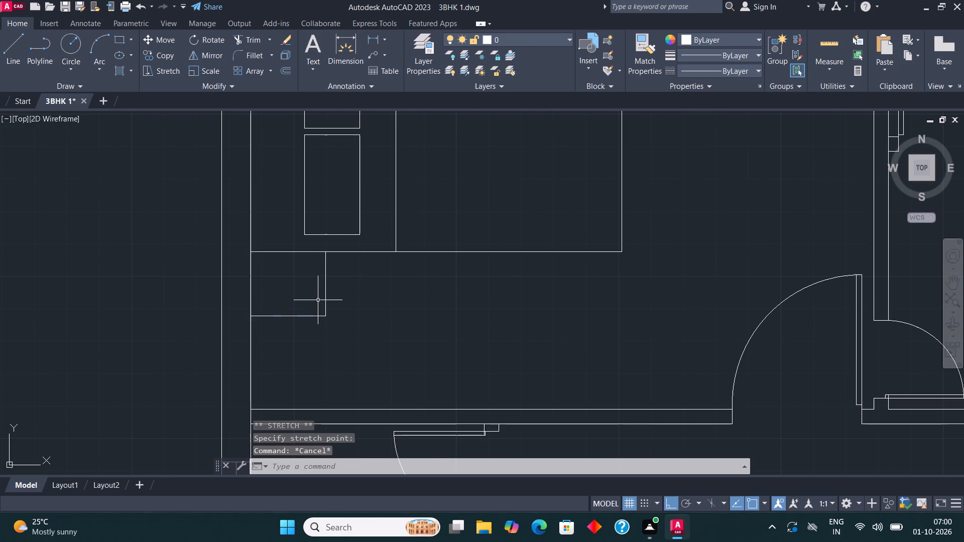
Delete the larger bedside table above the bed.
middle_click_drag(323, 307, 330, 389)
scroll(332, 325, "down", 2)
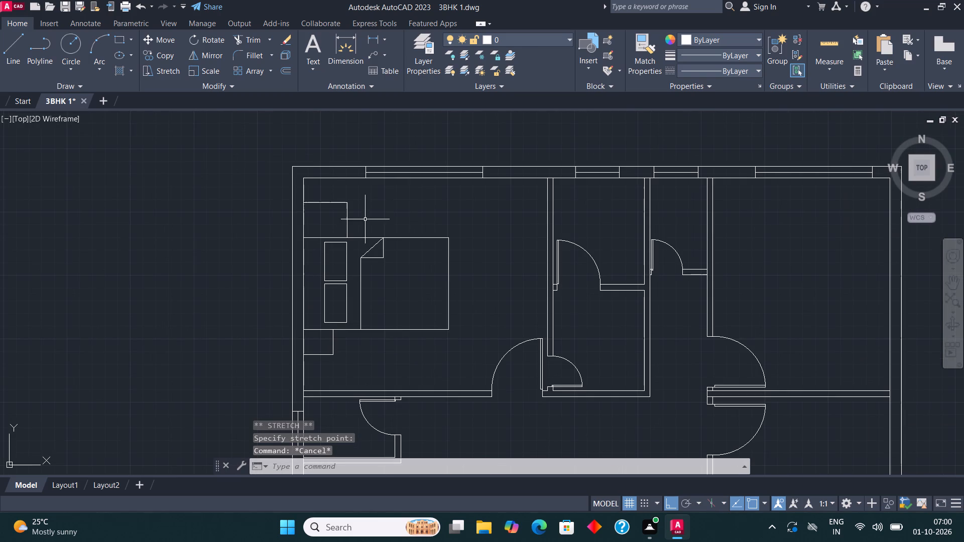
left_click(372, 216)
left_click(334, 208)
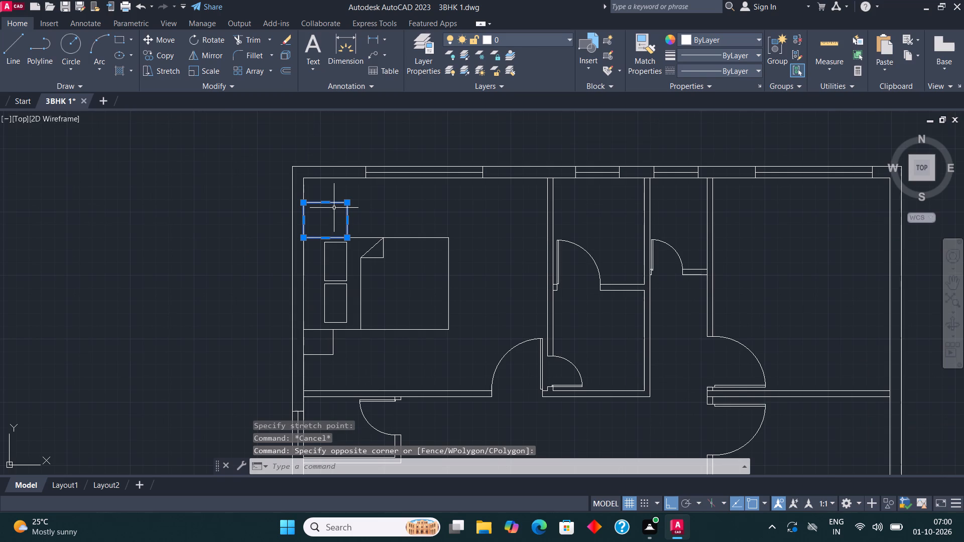
key("Delete")
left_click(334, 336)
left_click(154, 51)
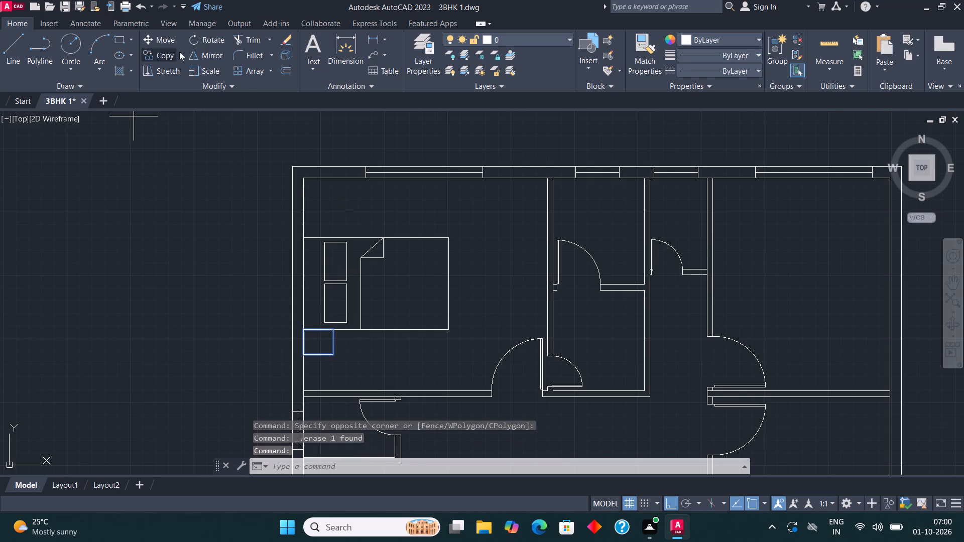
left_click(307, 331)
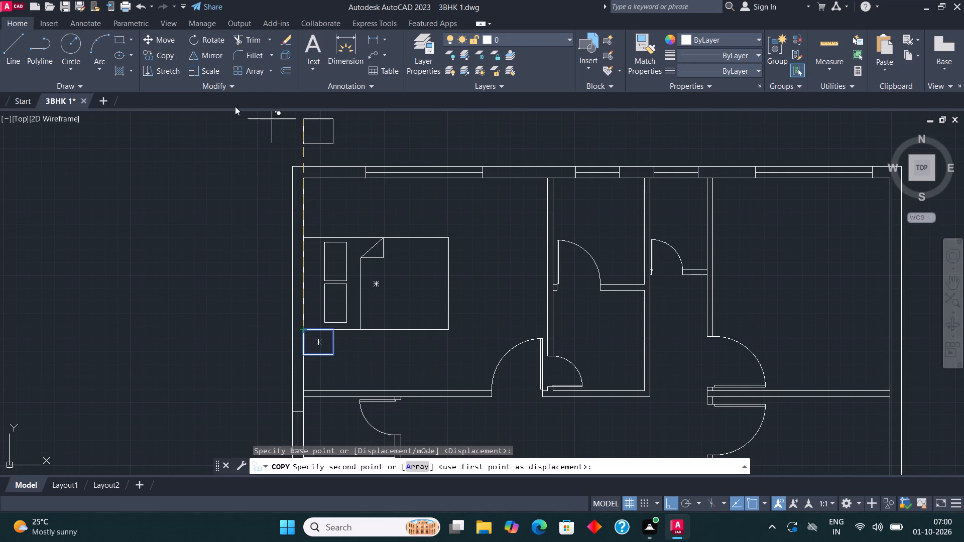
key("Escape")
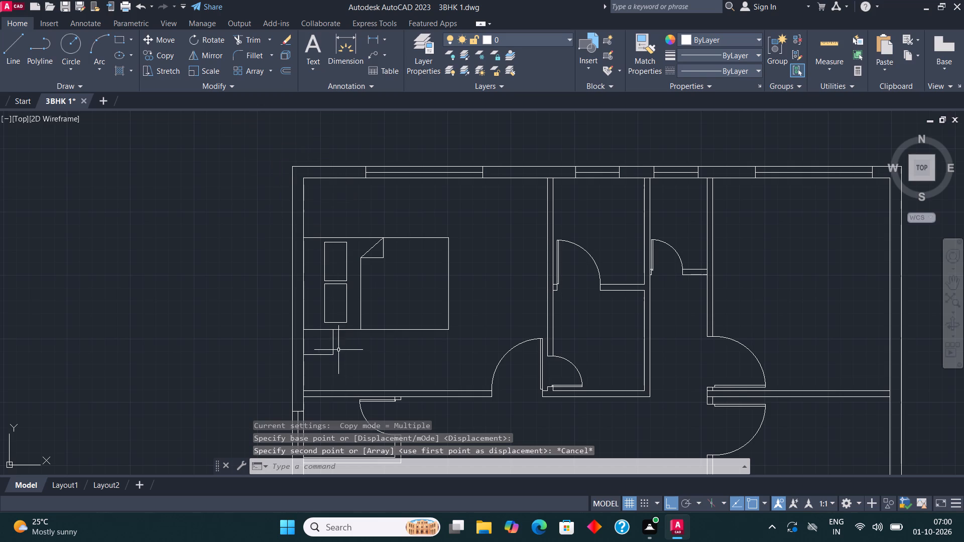
Copy the smaller bedside table from its lower wall corner to the bed's upper wall corner, placing it directly above the bed.
left_click(336, 346)
left_click(325, 338)
left_click(167, 50)
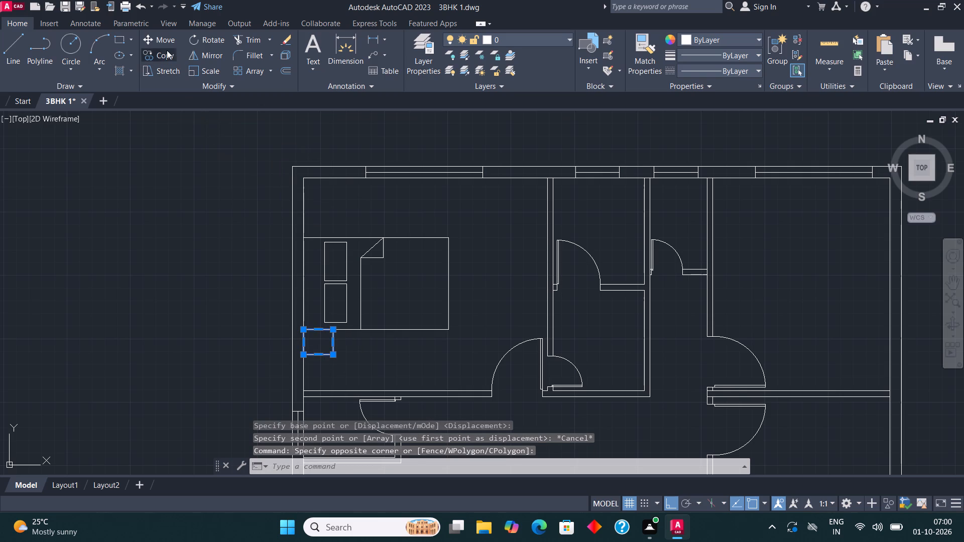
left_click(304, 359)
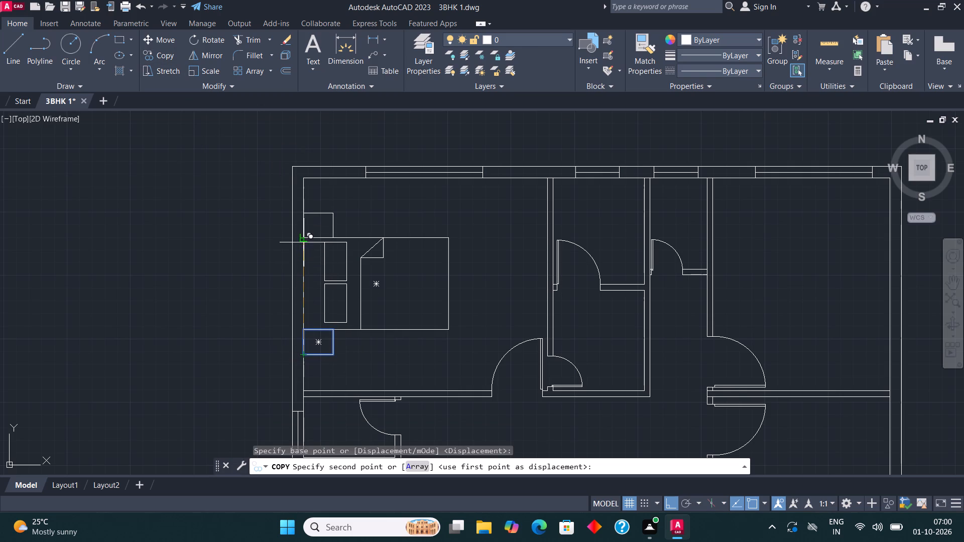
left_click(303, 236)
key("Escape")
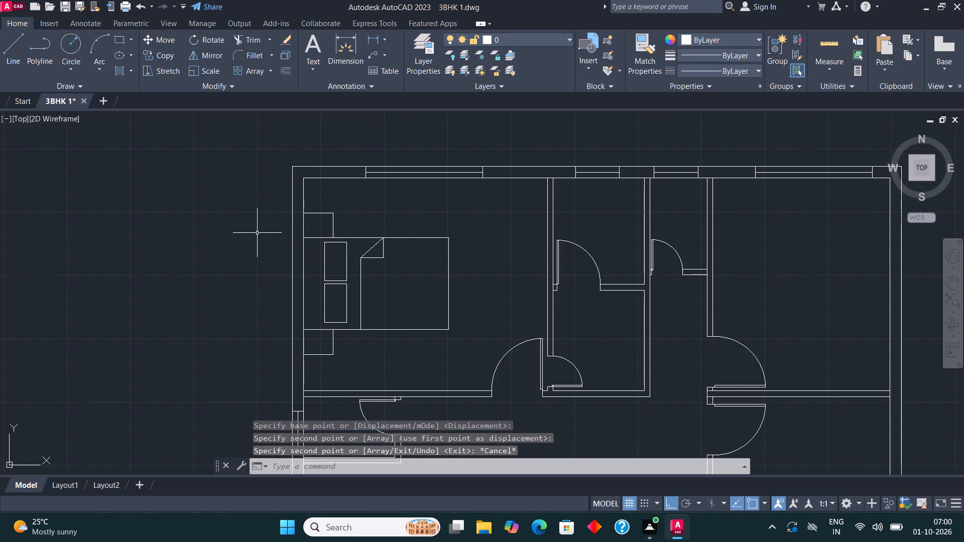
Draw a small chair seat rectangle in the open space between the bed and the bedroom's top window.
middle_click_drag(567, 209, 493, 297)
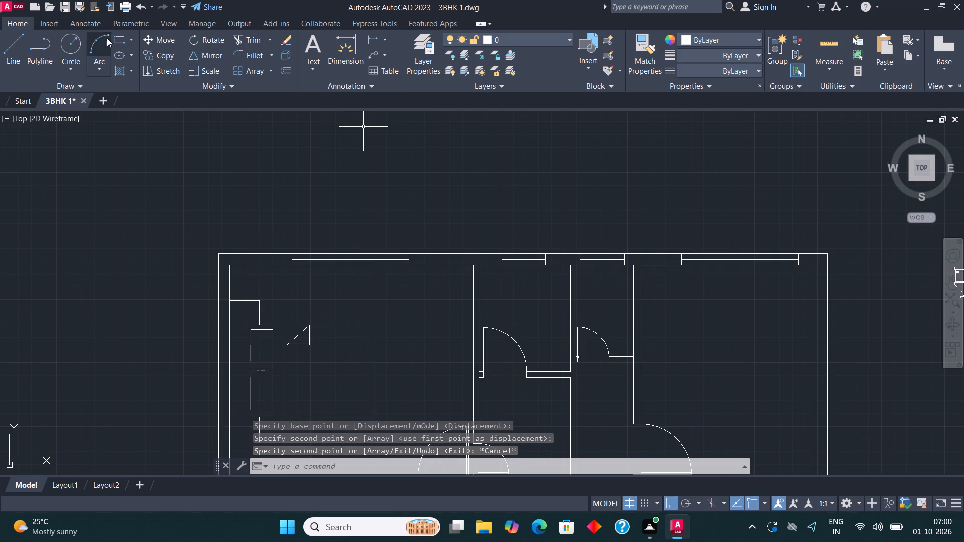
left_click(119, 39)
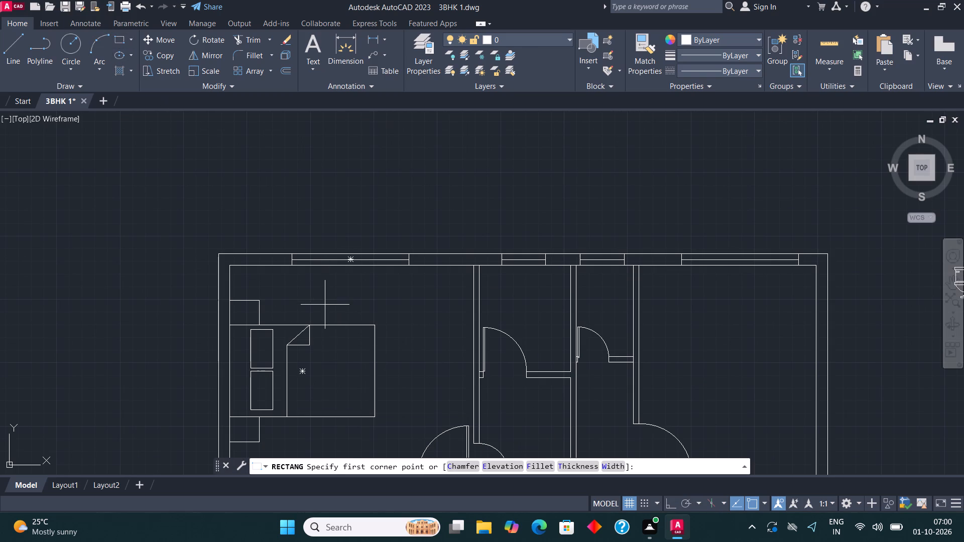
left_click(325, 305)
left_click(350, 284)
Draw the chair's back and arms with lines around three sides of the seat, about 2'-3" wide and 1'-8" deep.
scroll(349, 294, "up", 1)
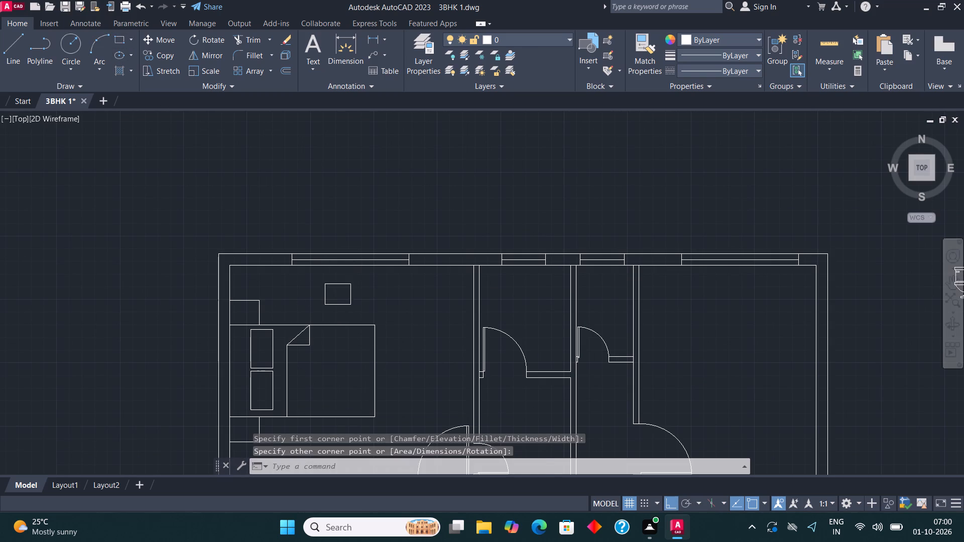
left_click(4, 44)
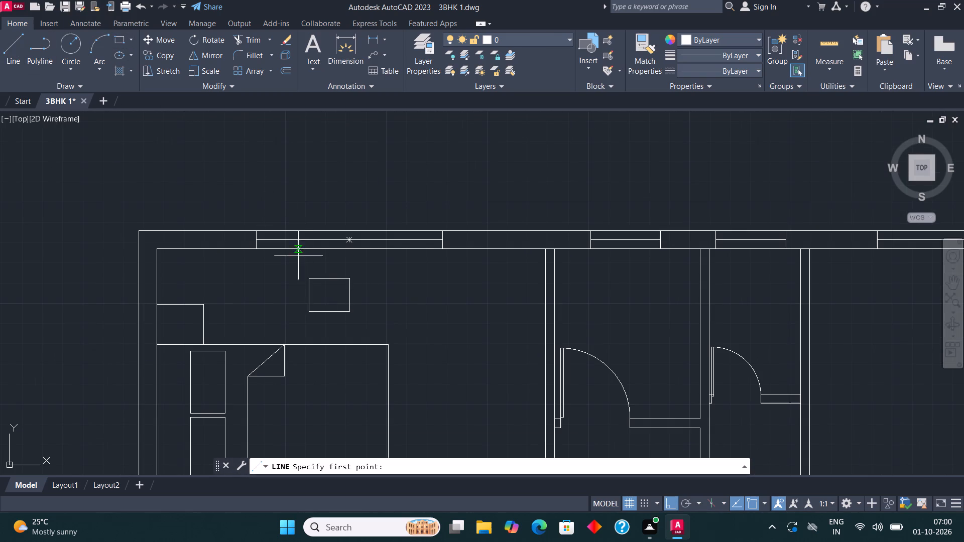
left_click(311, 314)
left_click(300, 312)
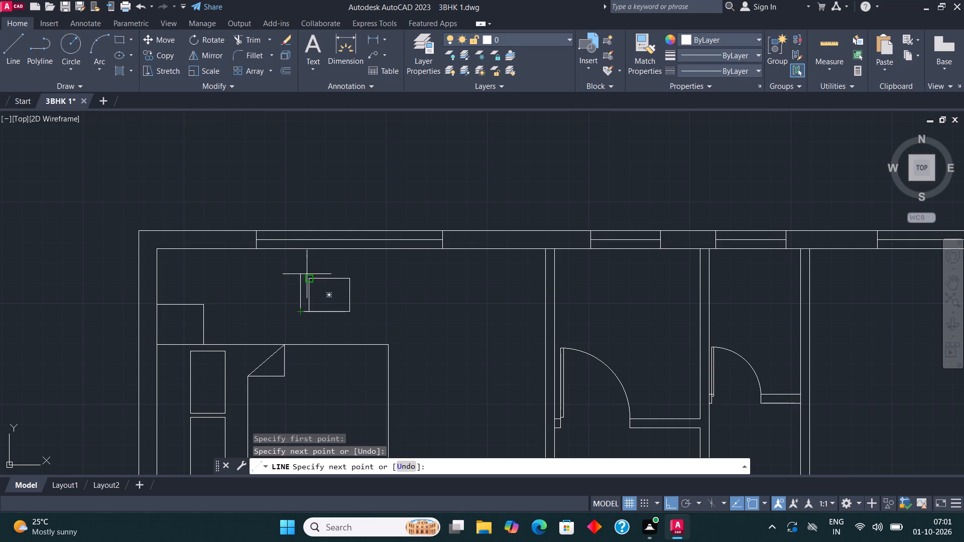
left_click(307, 270)
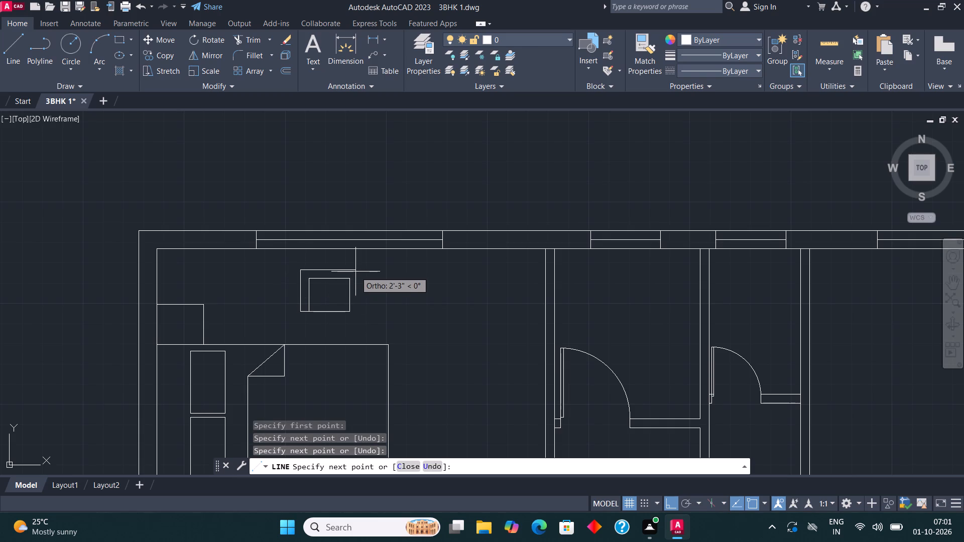
left_click(358, 273)
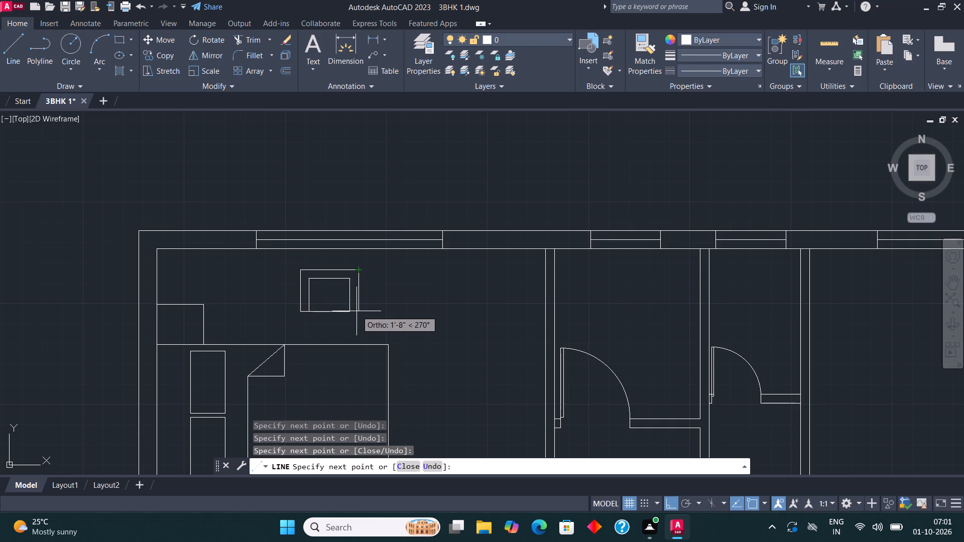
left_click(358, 313)
left_click(344, 310)
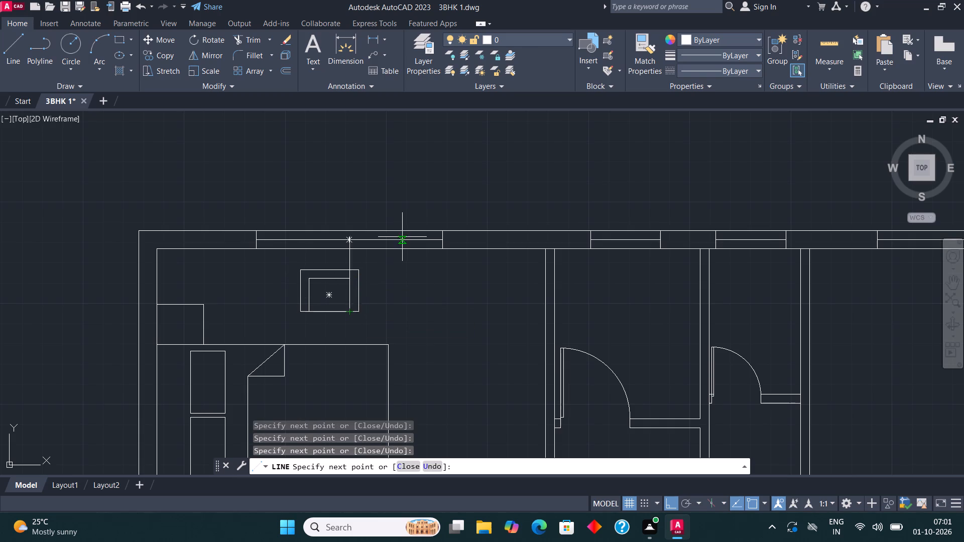
key("Escape")
Rotate the whole chair freehand counterclockwise to a tilted angle, using a base point just beside it toward the bathroom wall.
middle_click_drag(434, 233, 459, 184)
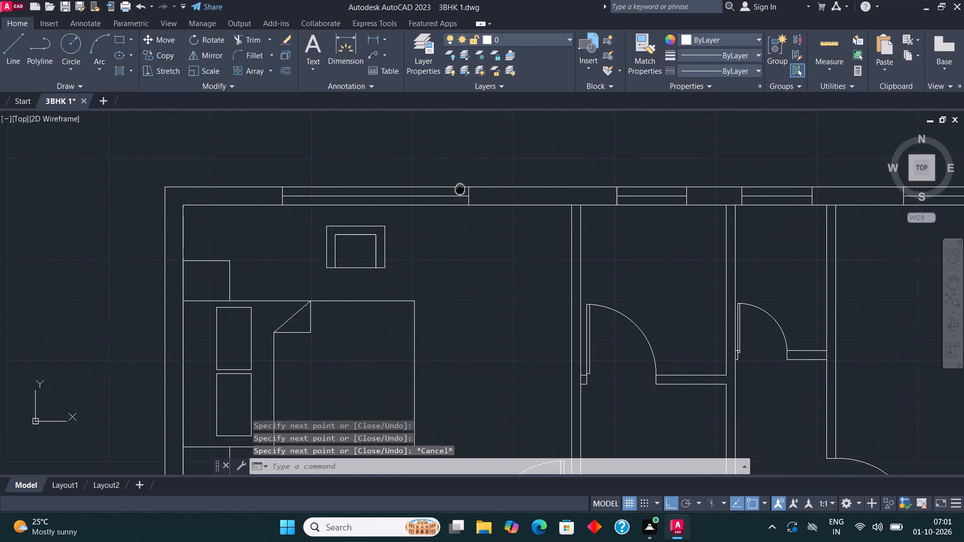
left_click_drag(390, 274, 385, 263)
left_click(318, 210)
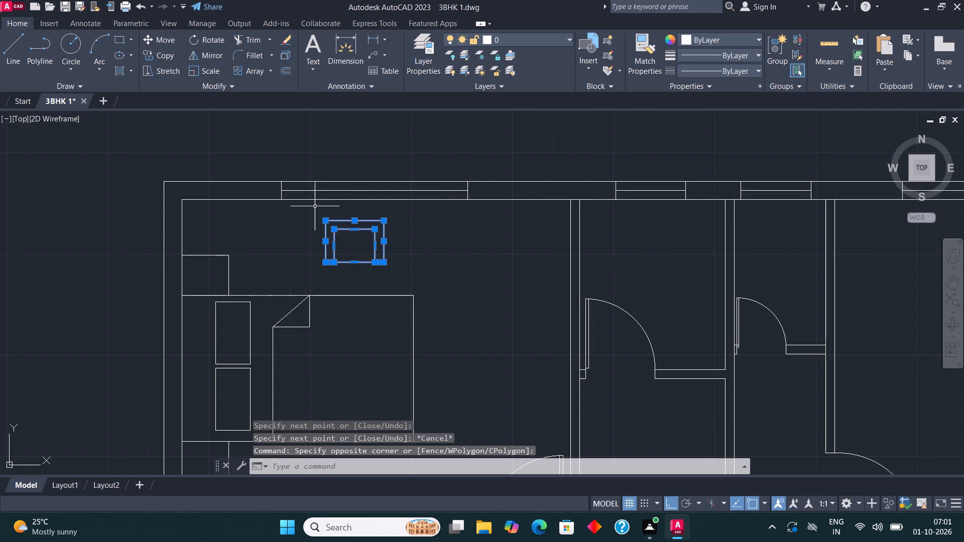
left_click(215, 42)
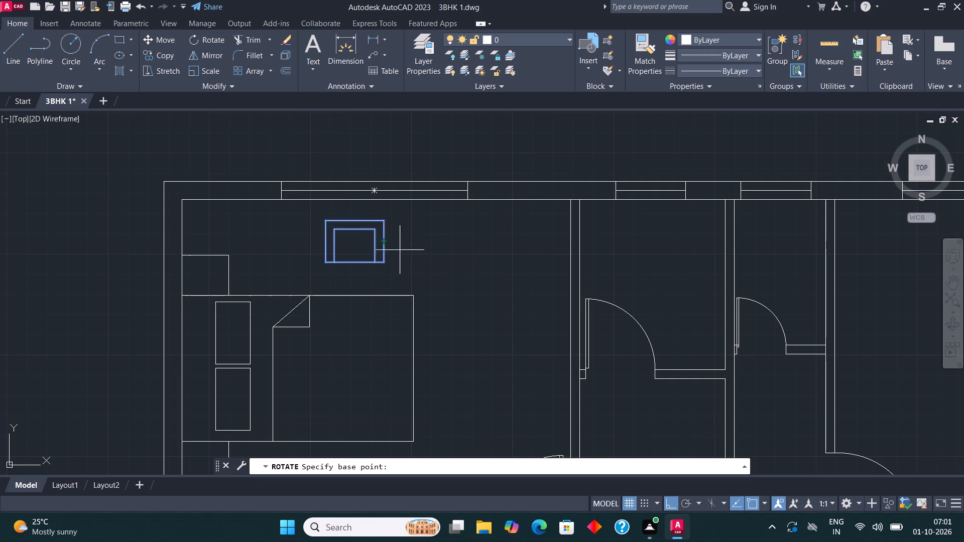
left_click(416, 254)
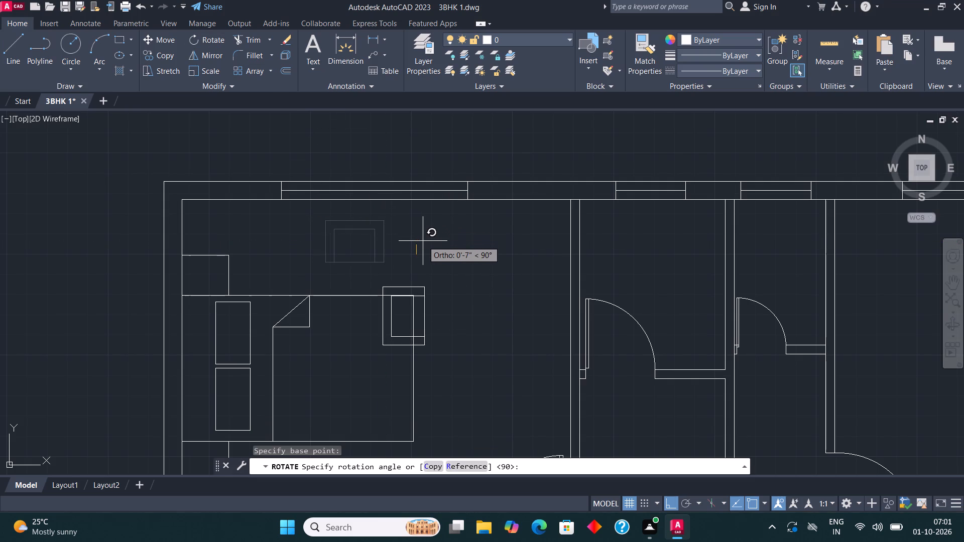
key("F8")
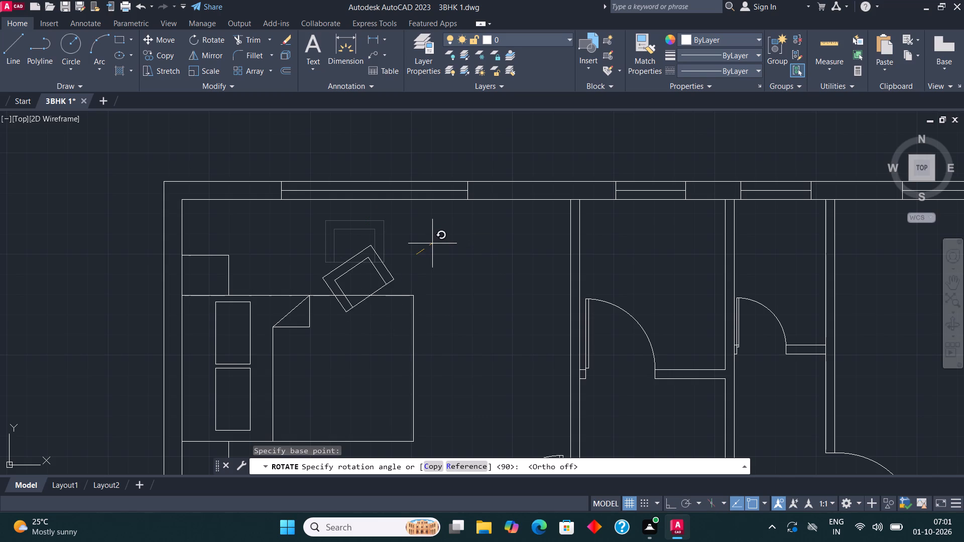
left_click(432, 243)
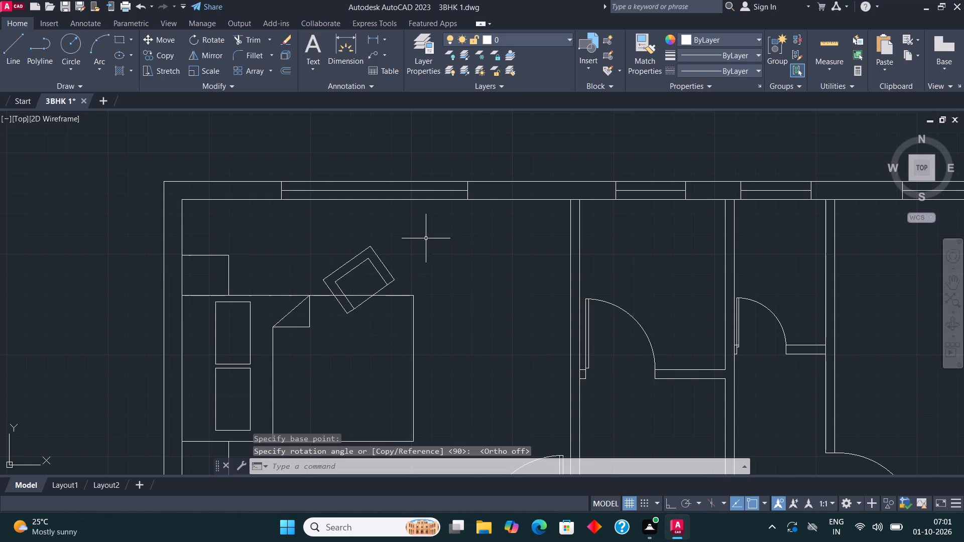
key("Escape")
Move the whole tilted chair straight up toward the bedroom's top window so it sits clear of the bed.
left_click(399, 288)
left_click(346, 244)
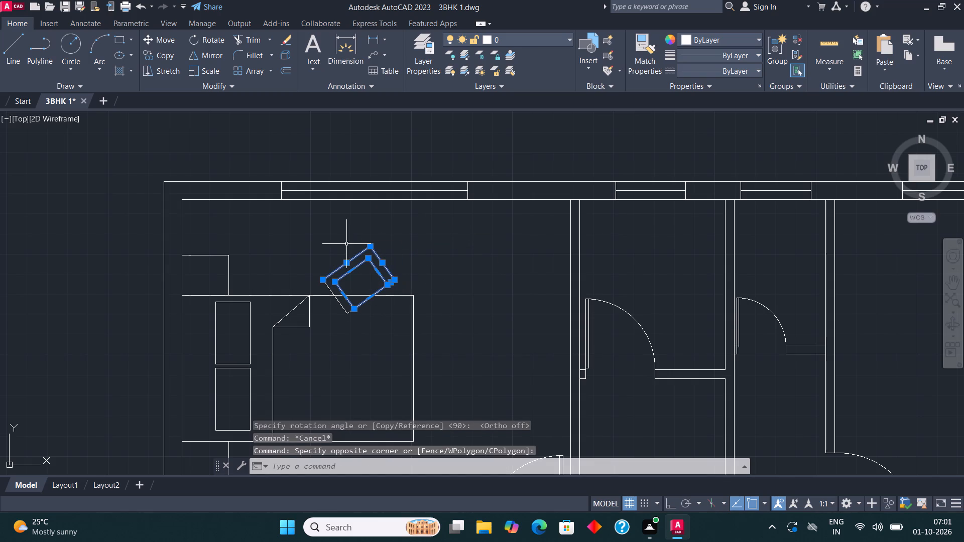
left_click(343, 305)
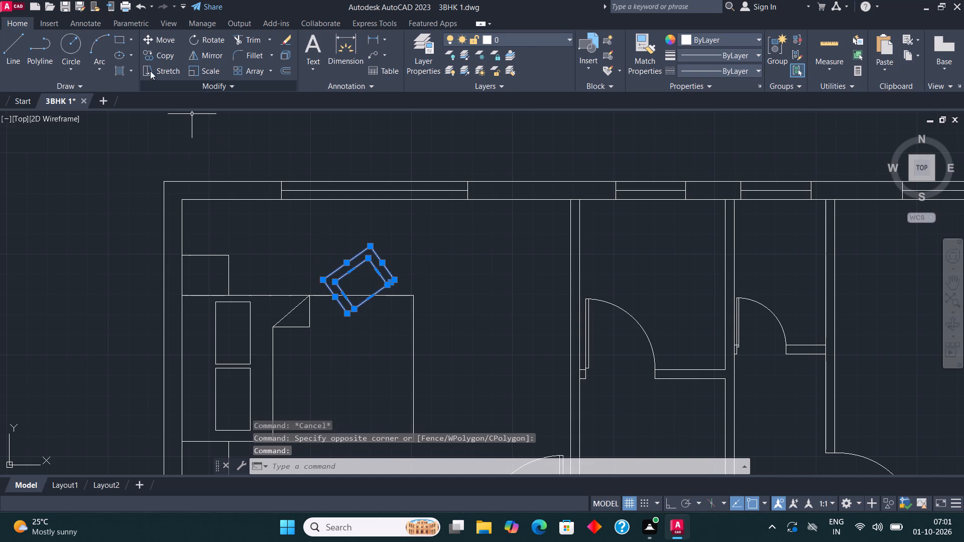
left_click_drag(362, 326, 350, 311)
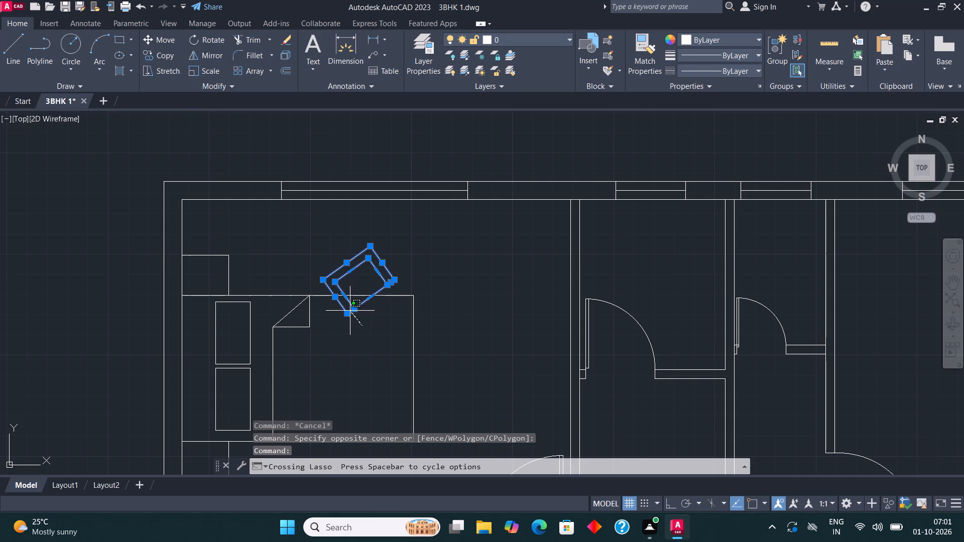
left_click_drag(350, 311, 347, 307)
left_click(356, 321)
left_click(348, 310)
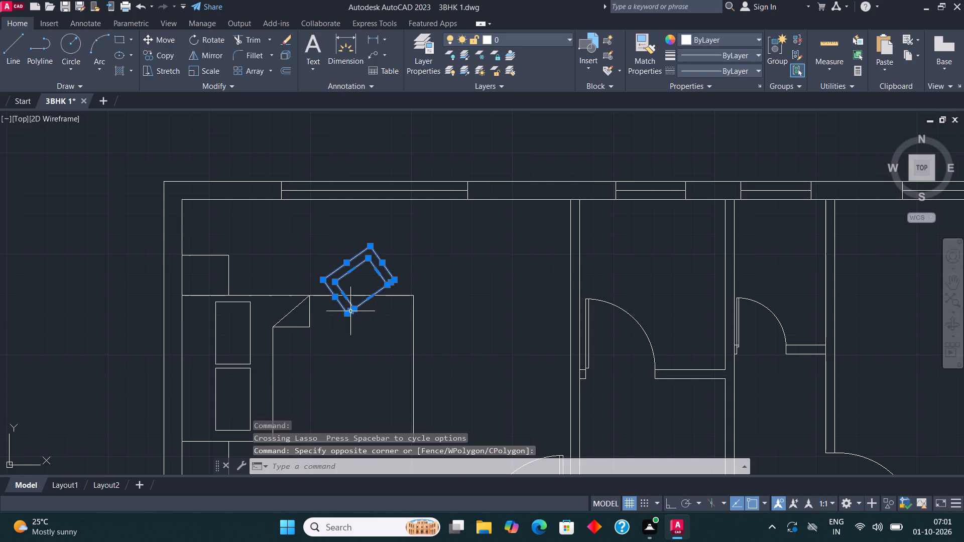
left_click(163, 43)
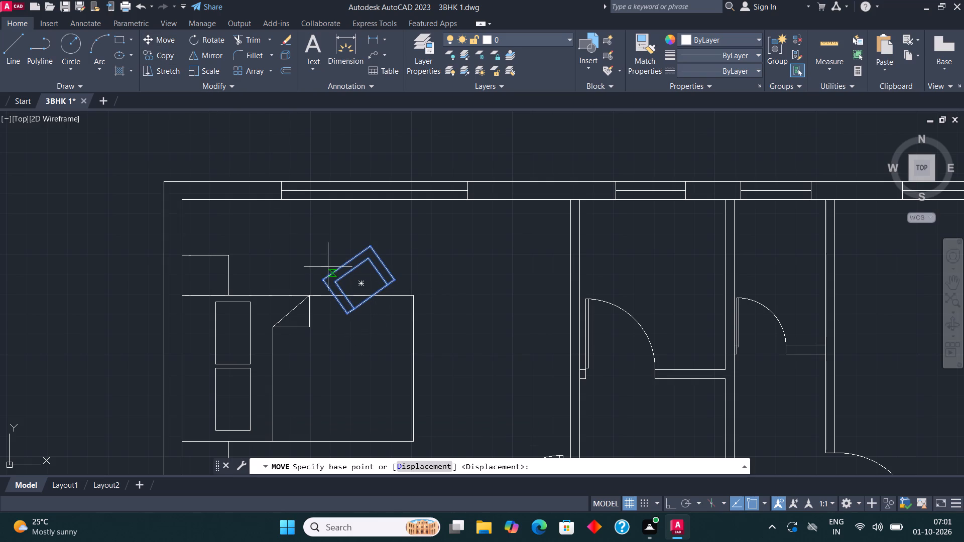
left_click(339, 278)
left_click(339, 245)
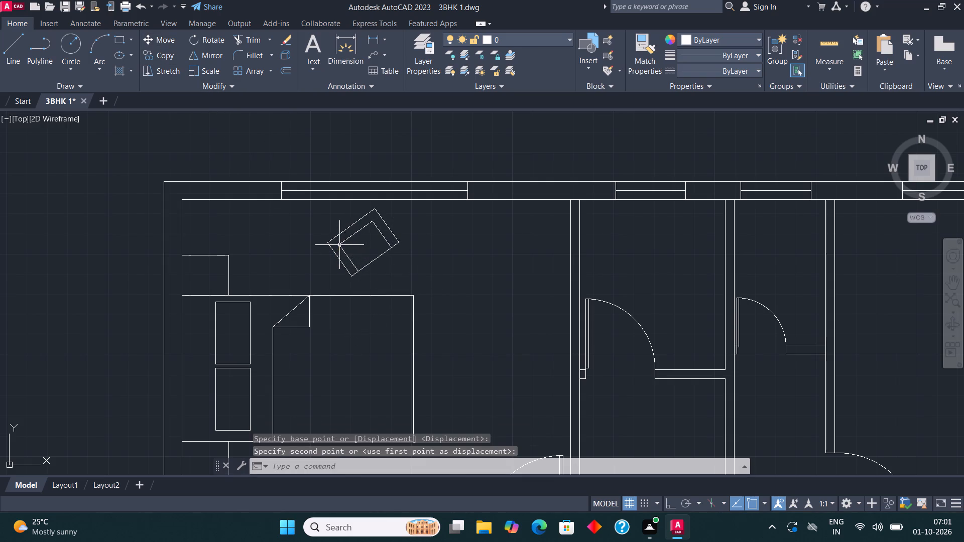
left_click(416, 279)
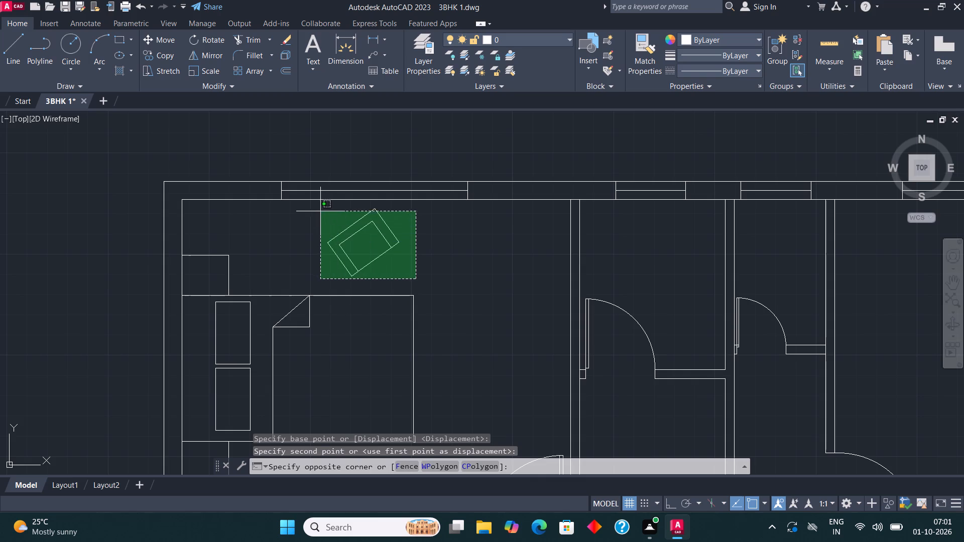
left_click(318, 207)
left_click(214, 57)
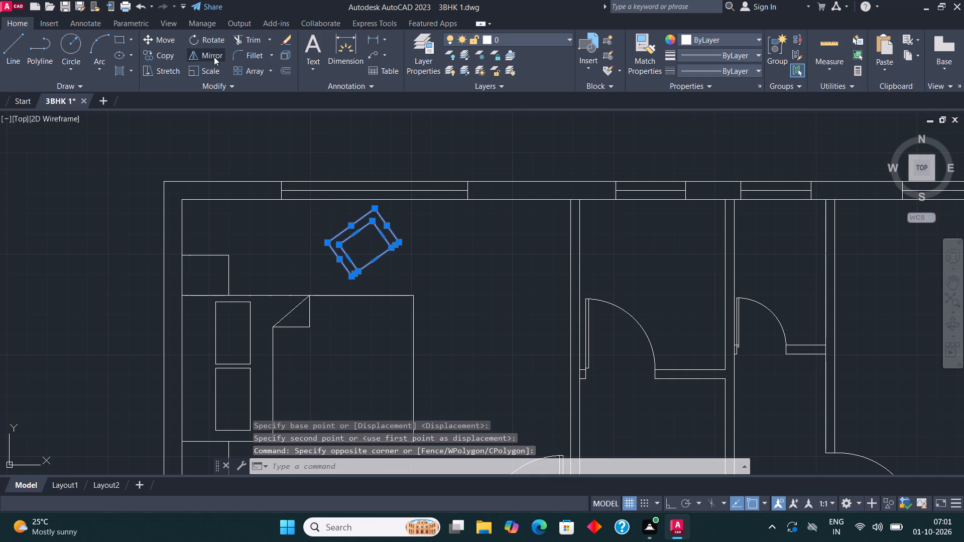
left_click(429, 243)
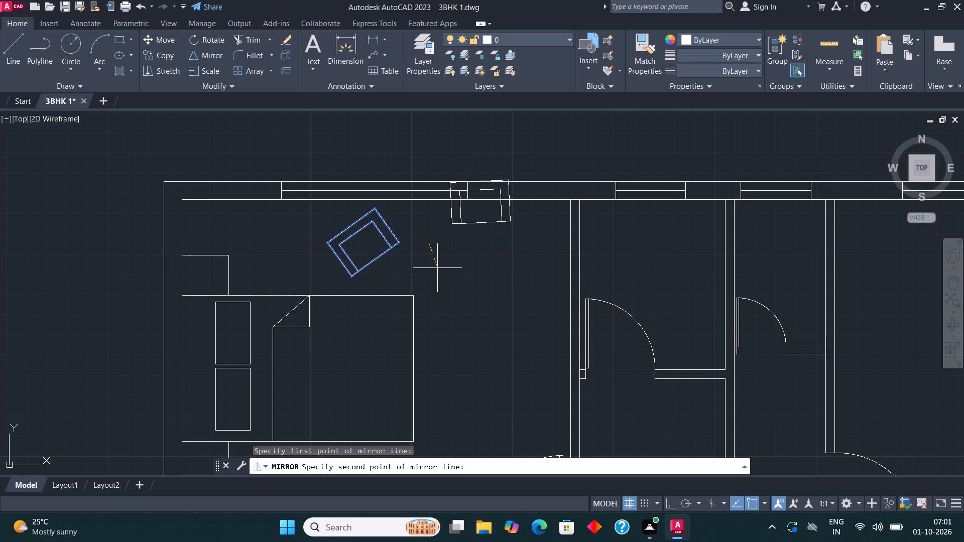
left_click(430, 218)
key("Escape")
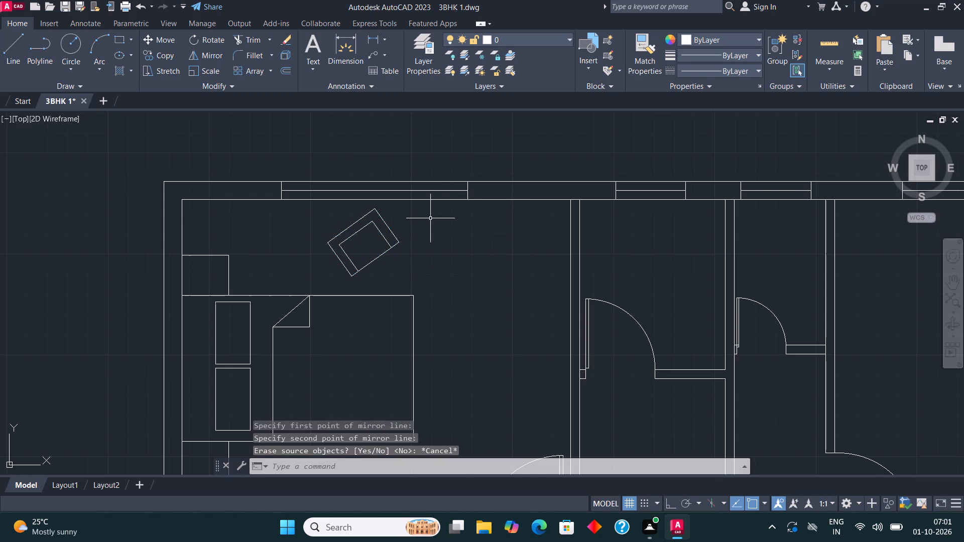
Mirror the tilted chair across a short, nearly vertical line on its bathroom side, keeping the original chair.
left_click(411, 274)
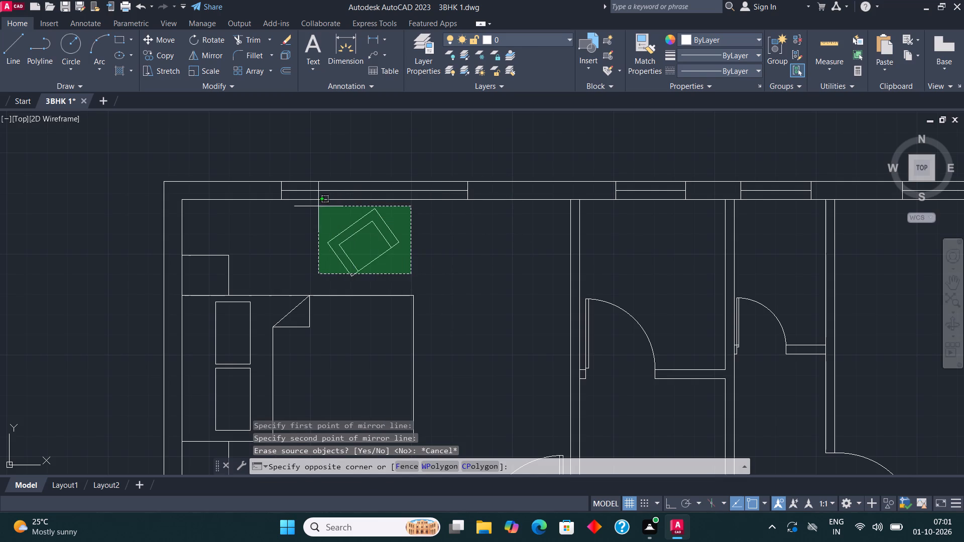
left_click(318, 209)
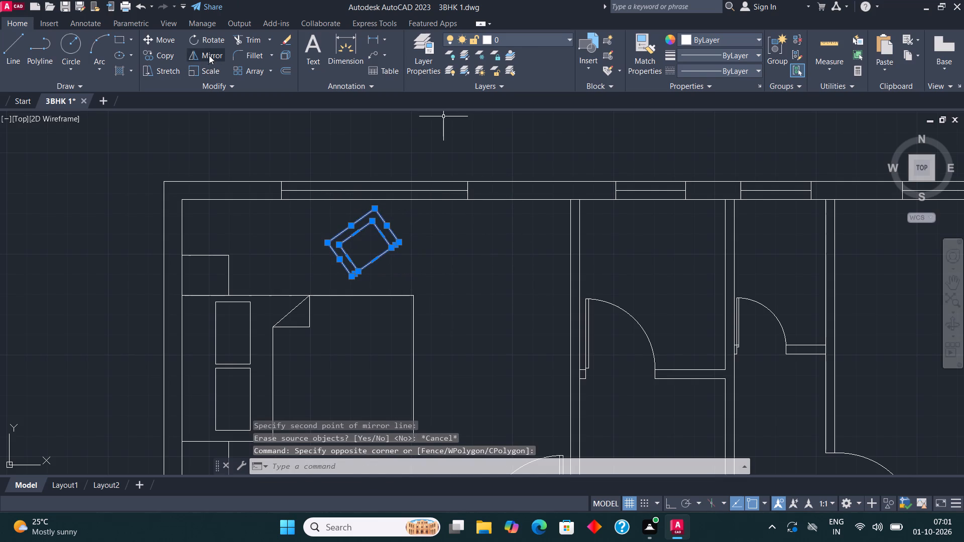
left_click(209, 55)
left_click(423, 245)
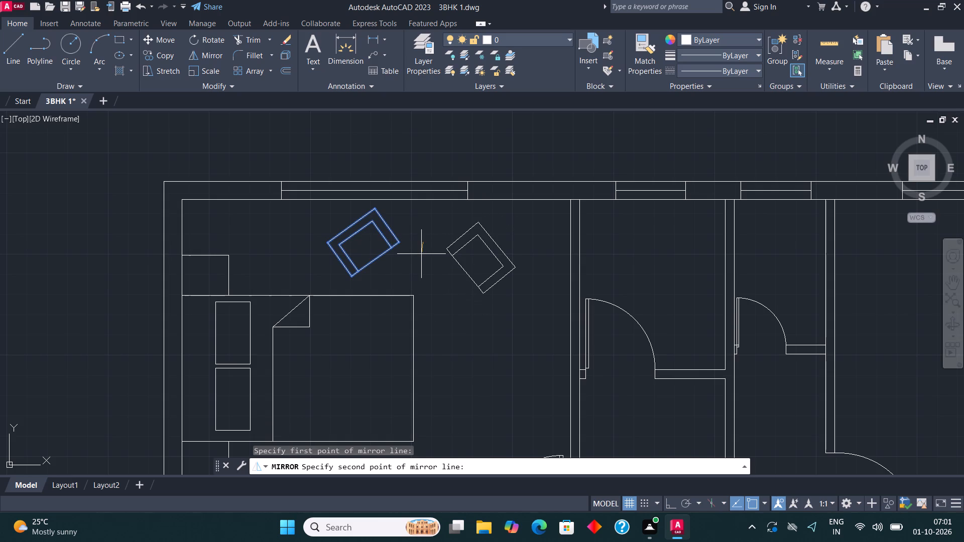
left_click(421, 254)
left_click(428, 469)
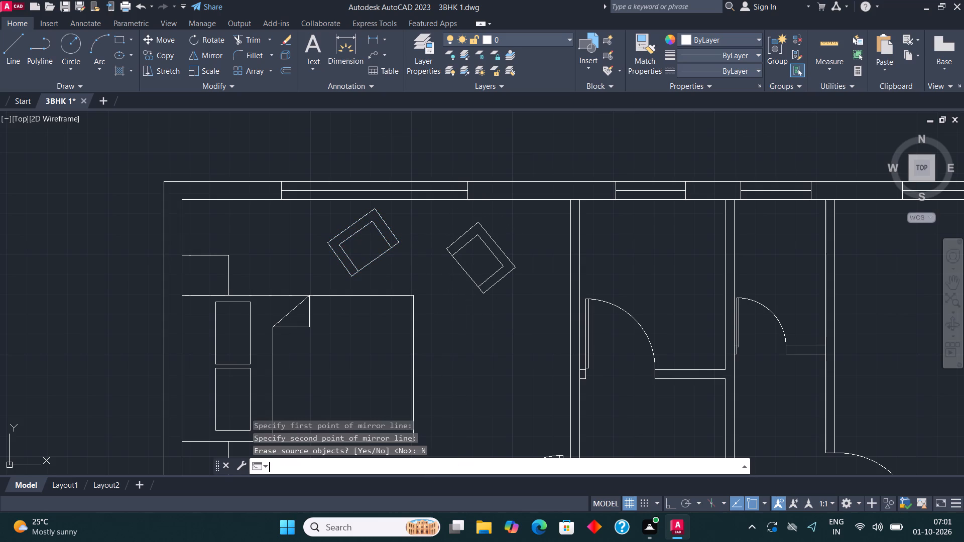
Move the mirrored chair slightly up and closer to the first chair below the bedroom's top window.
middle_click_drag(373, 362, 331, 347)
scroll(368, 394, "down", 2)
scroll(407, 347, "up", 2)
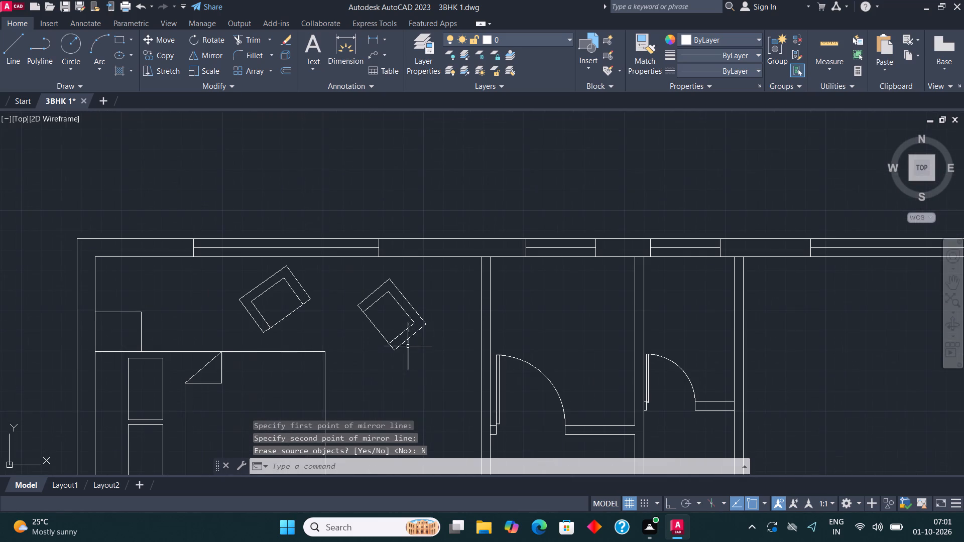
left_click(430, 374)
left_click(354, 282)
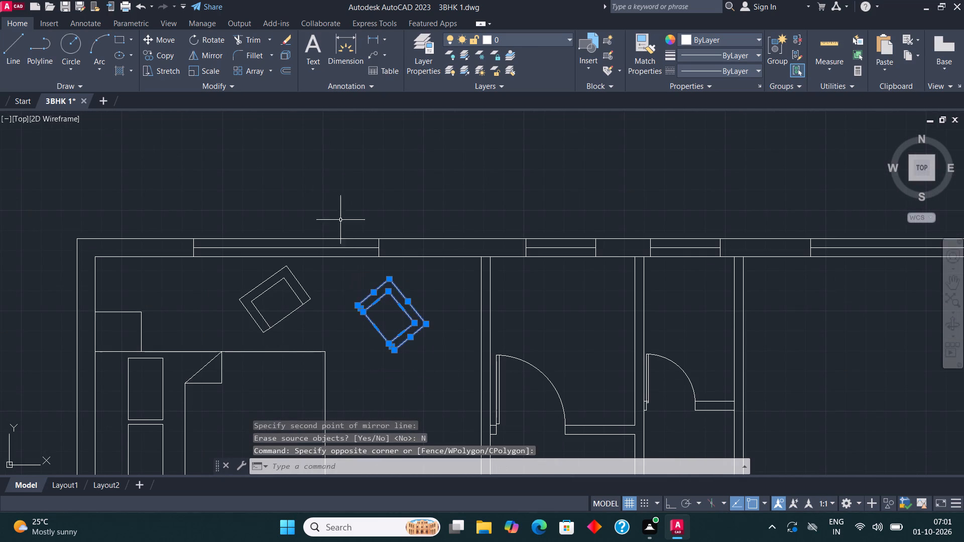
left_click(166, 43)
left_click(412, 320)
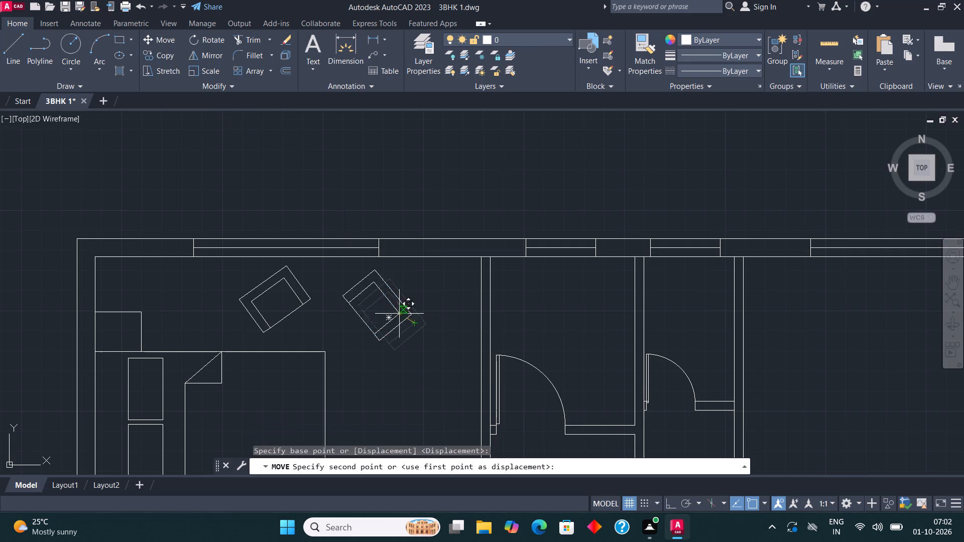
left_click(390, 314)
key("Escape")
Draw a long, narrow rectangle along the bedroom's lower wall, from the outer-wall corner to just short of the bedroom door.
scroll(374, 275, "down", 2)
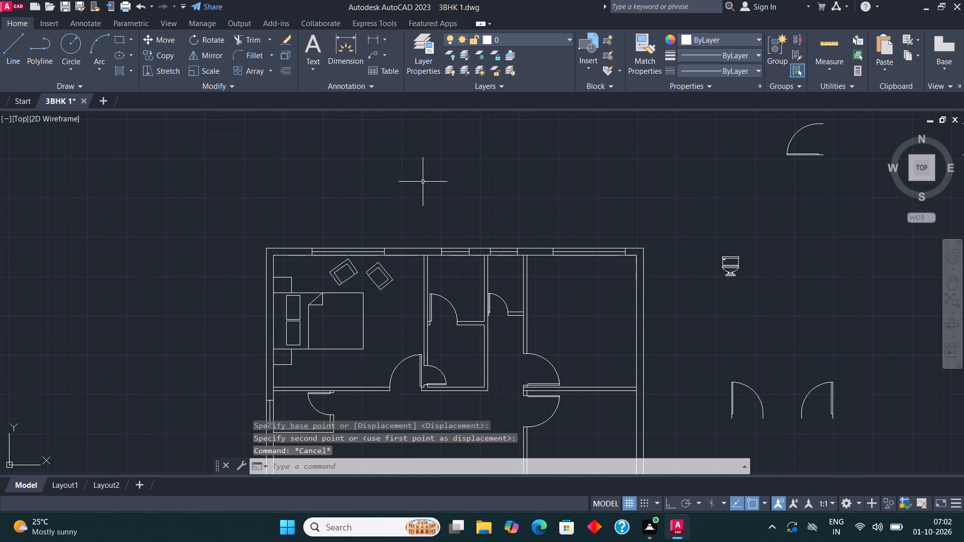
middle_click_drag(405, 255, 410, 226)
scroll(260, 358, "up", 1)
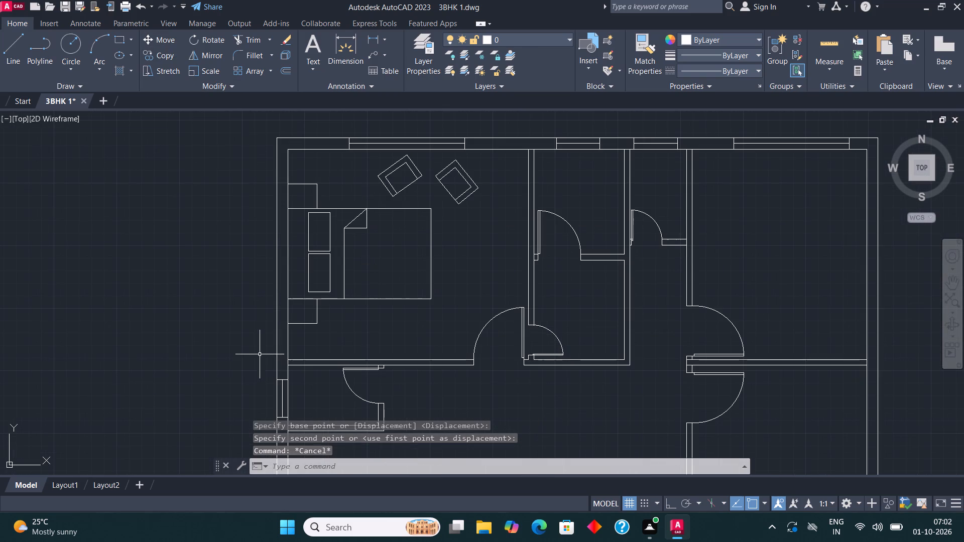
left_click(126, 39)
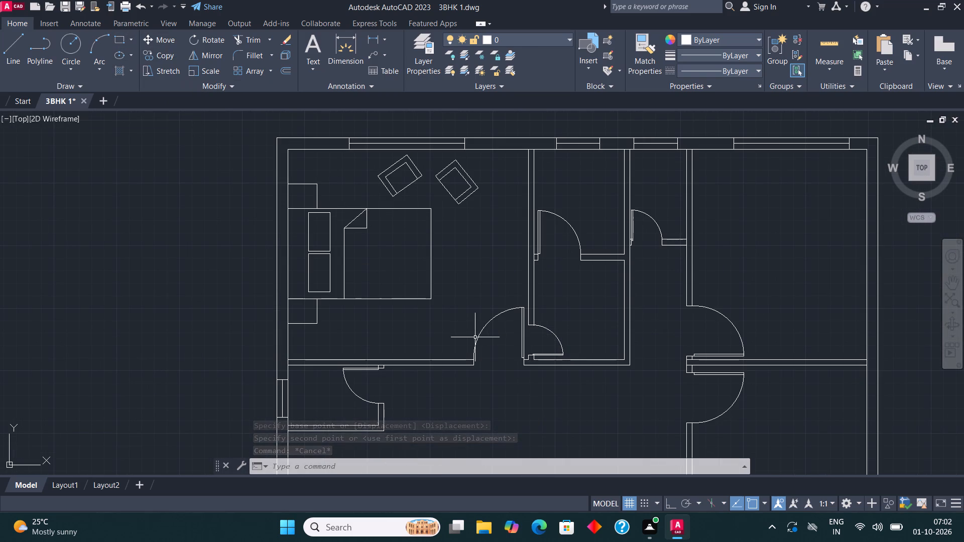
scroll(354, 359, "up", 1)
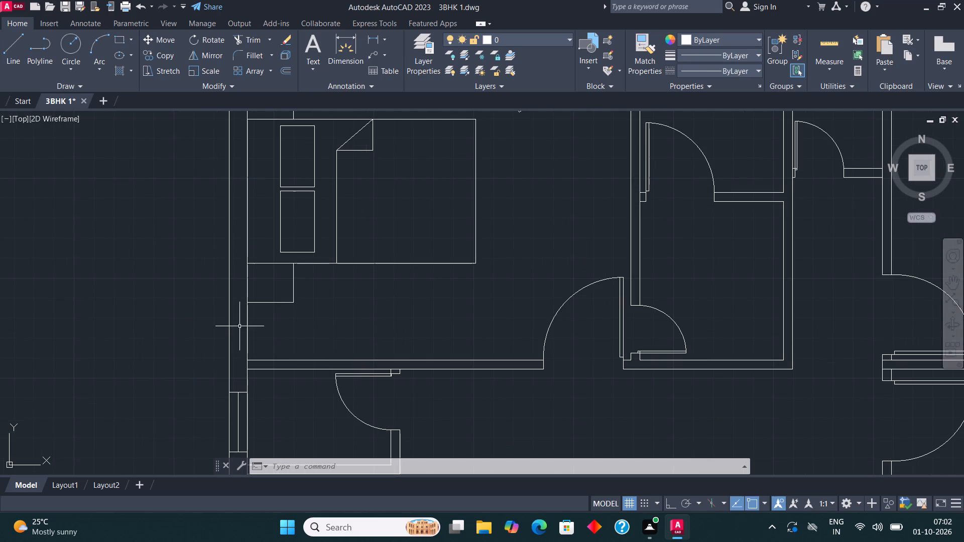
left_click(115, 35)
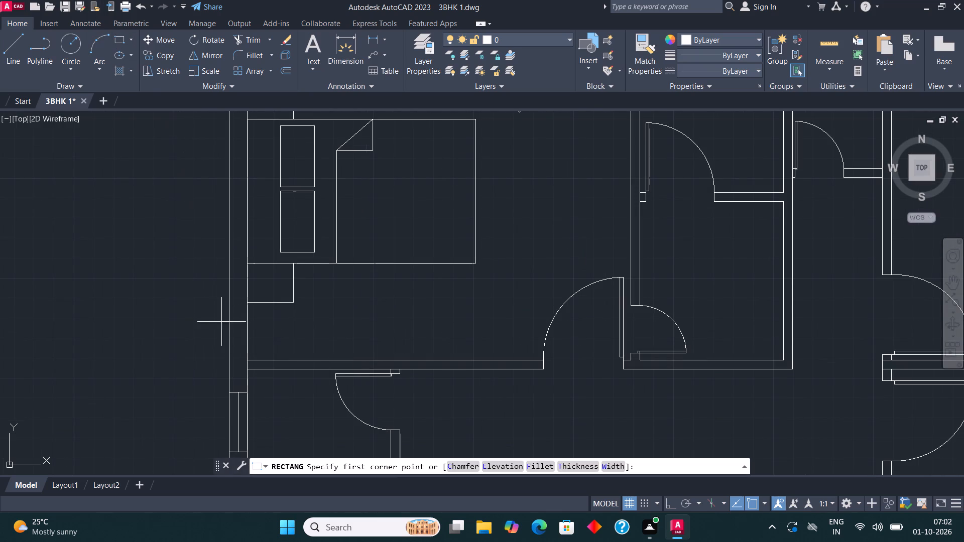
left_click(250, 359)
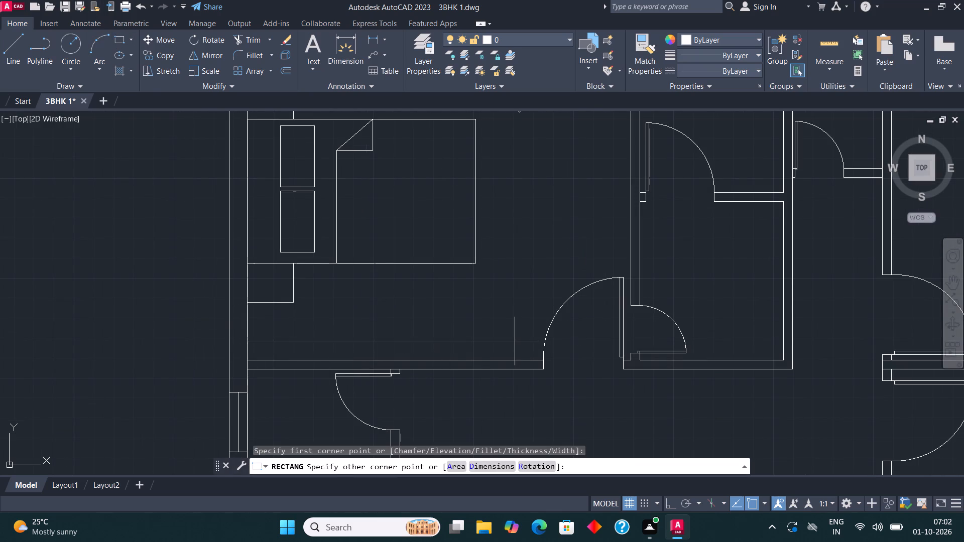
left_click(501, 318)
key("Escape")
Switch the toilet block outside the floor plan from its front view to its top view.
scroll(289, 335, "down", 2)
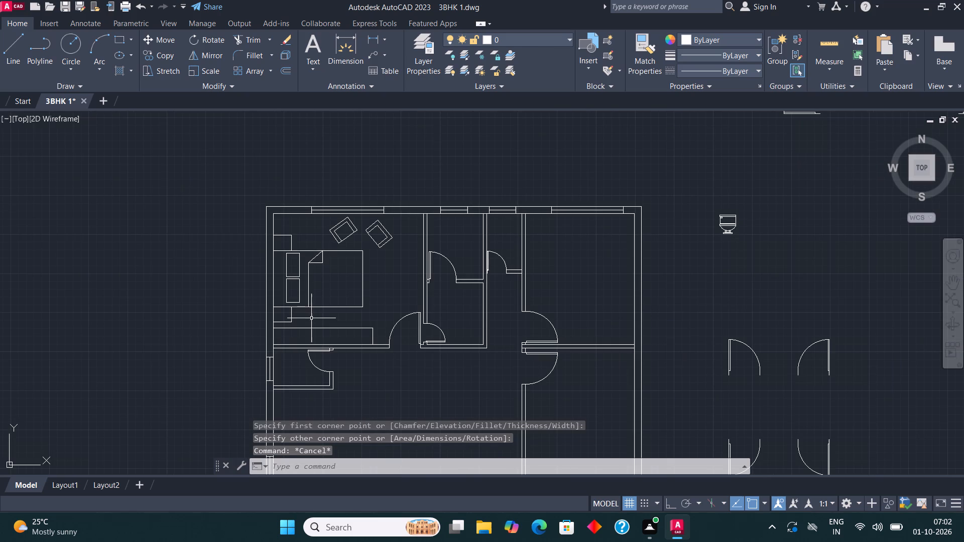
middle_click_drag(348, 278, 301, 255)
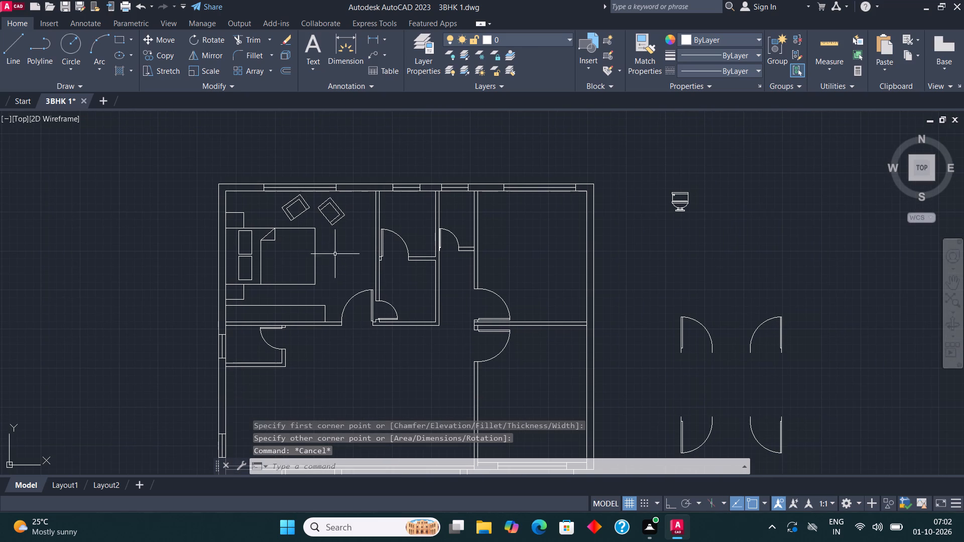
left_click(673, 196)
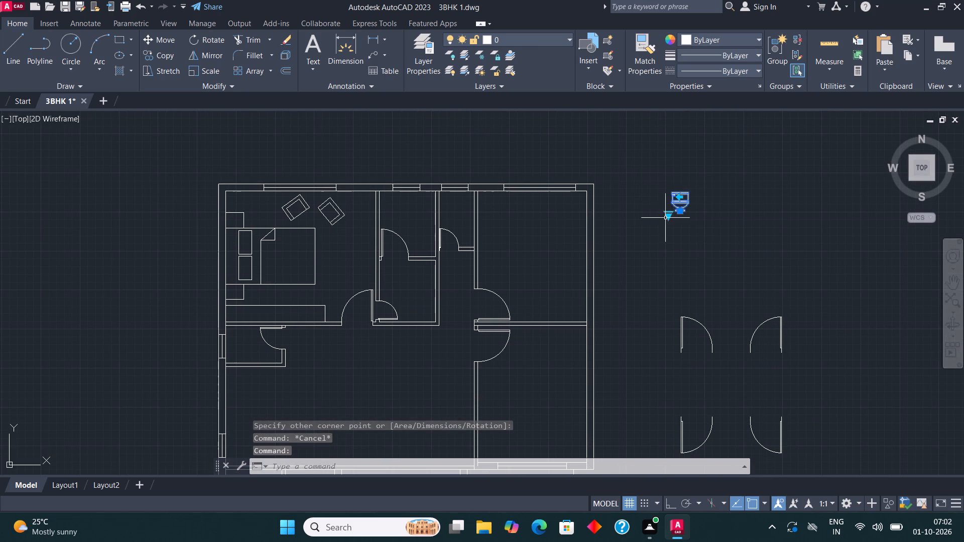
left_click(668, 219)
left_click(670, 226)
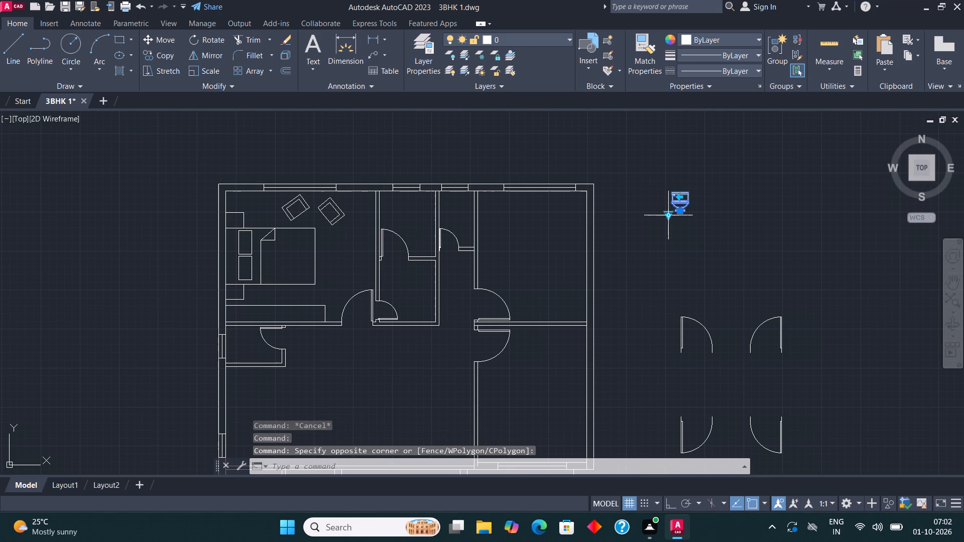
left_click(670, 215)
left_click(747, 237)
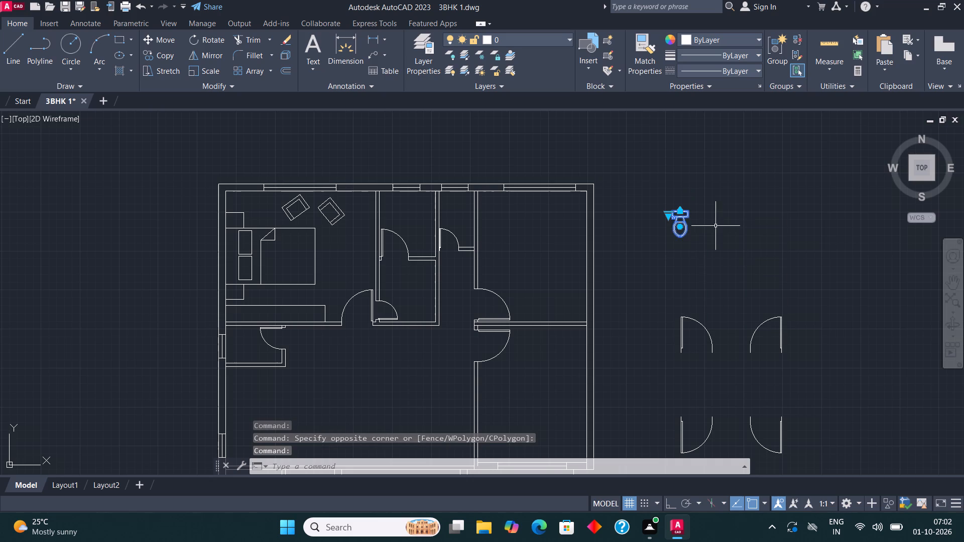
key("Escape")
Rotate the top-view toilet block 90 degrees clockwise, using Ortho and a base point just to its east side.
left_click(677, 208)
left_click(675, 212)
left_click(208, 39)
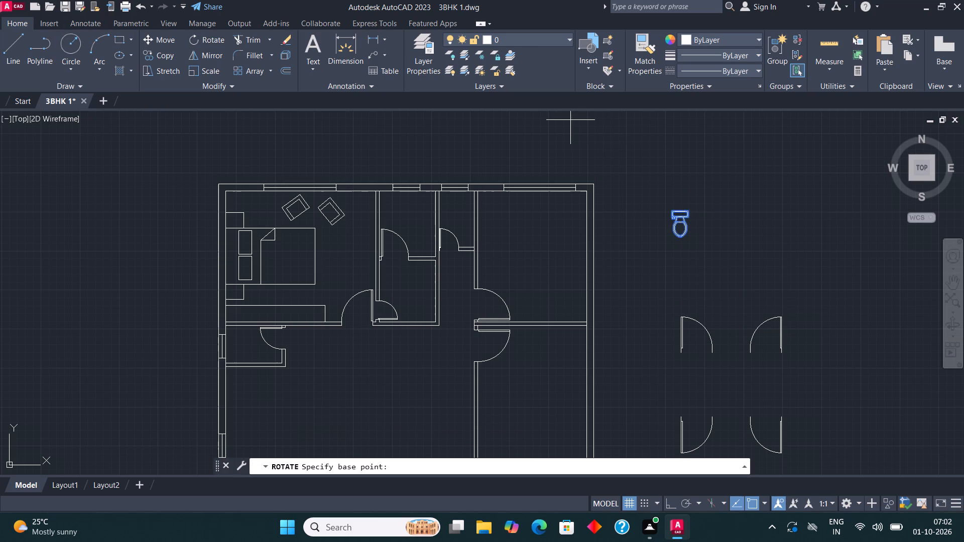
left_click(713, 225)
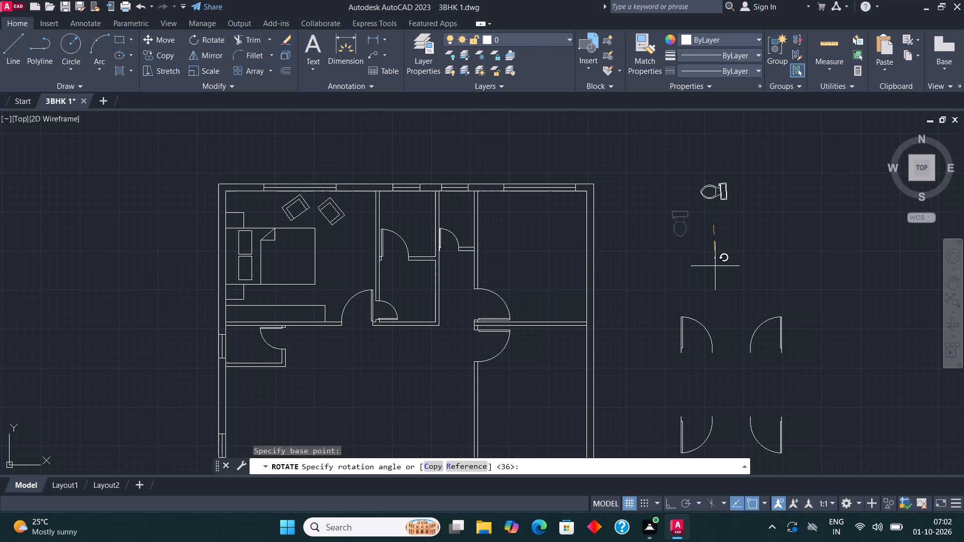
key("F8")
left_click(713, 264)
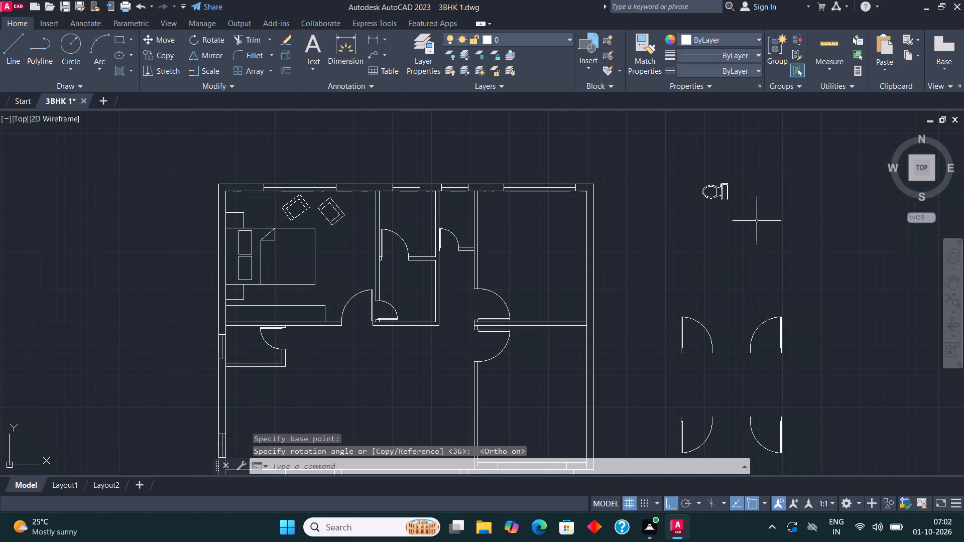
Copy the rotated toilet block with Ortho off into both top bathrooms, placing each copy against the bathroom's east wall near the window.
left_click(712, 184)
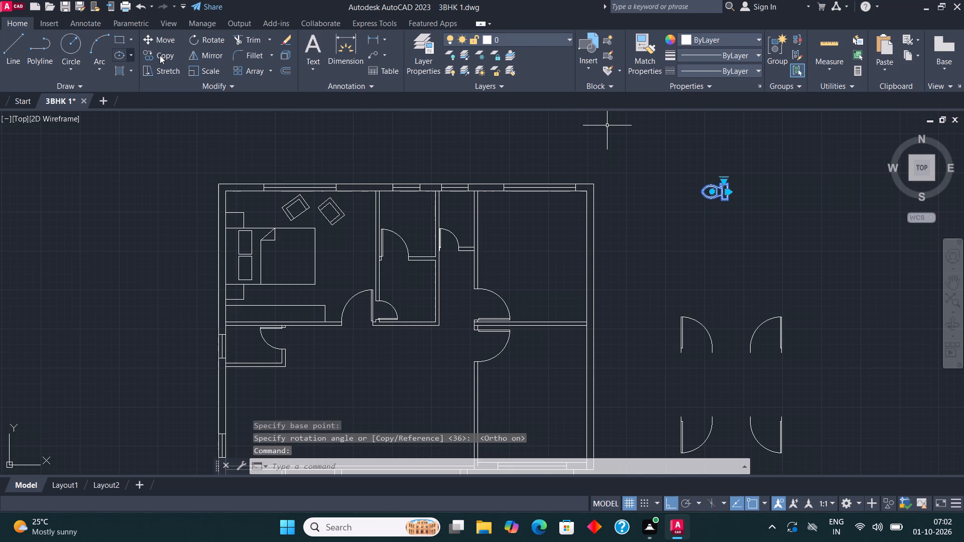
left_click(161, 55)
left_click(732, 181)
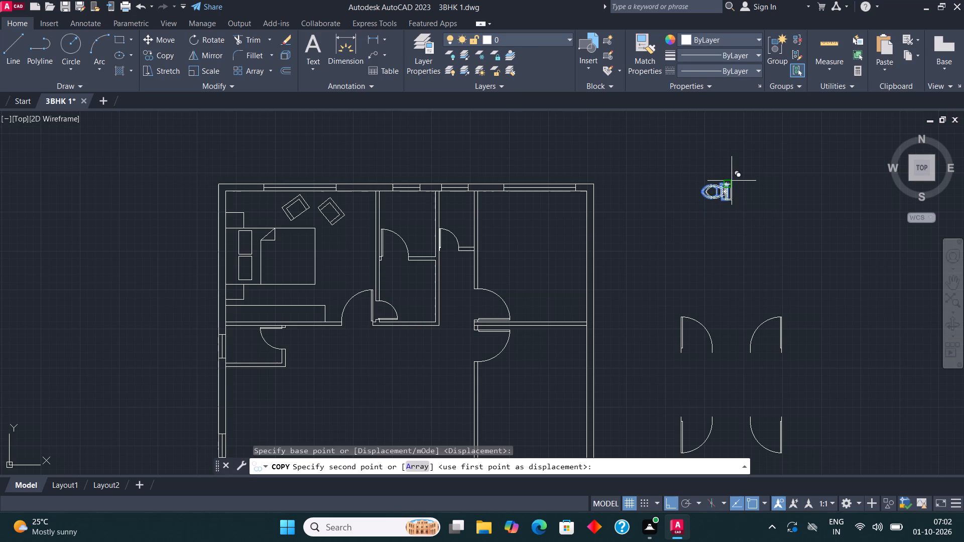
key("F8")
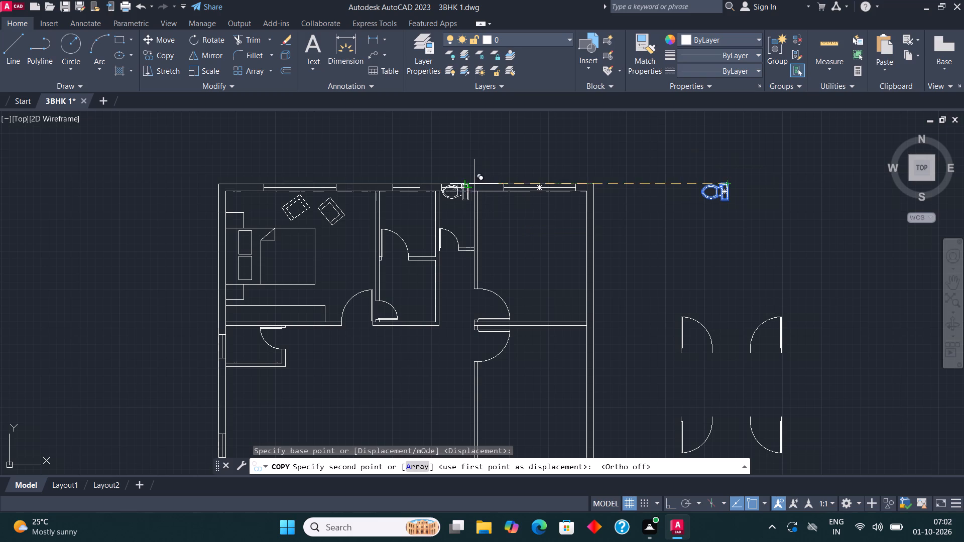
scroll(454, 199, "up", 3)
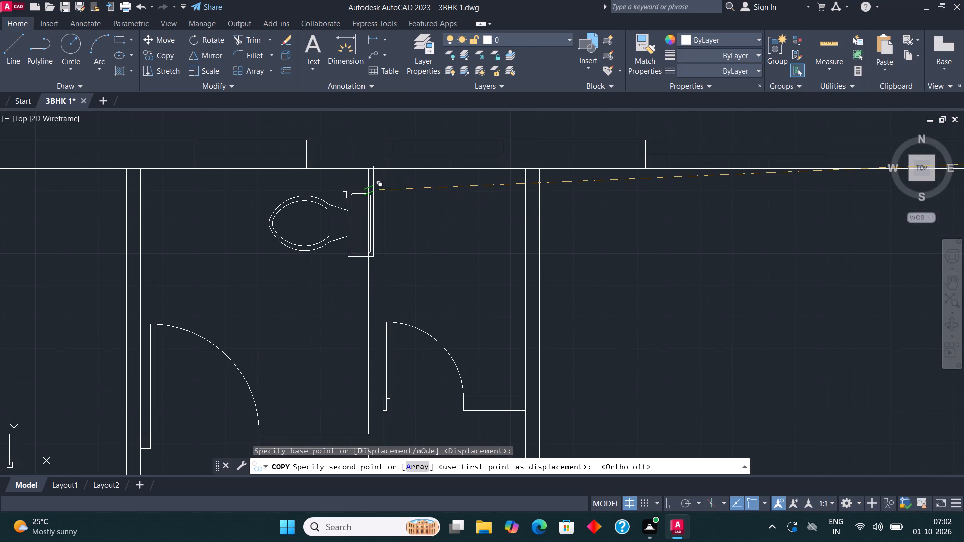
left_click(368, 189)
scroll(384, 192, "down", 2)
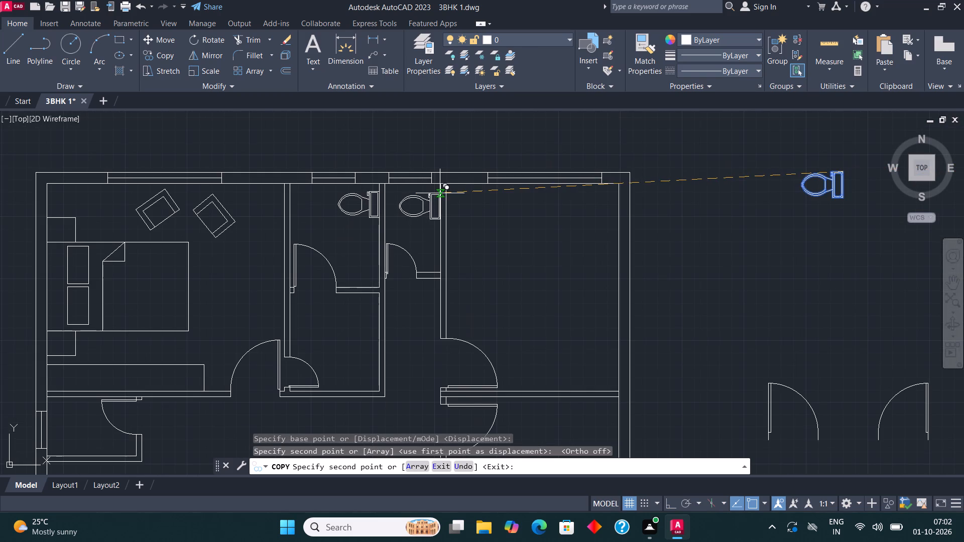
scroll(441, 193, "up", 2)
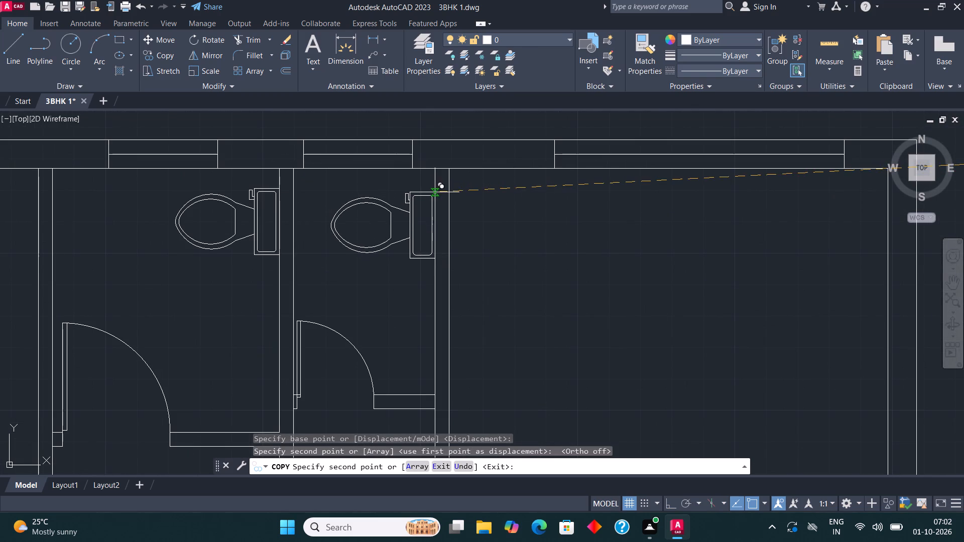
left_click(435, 193)
scroll(485, 166, "down", 3)
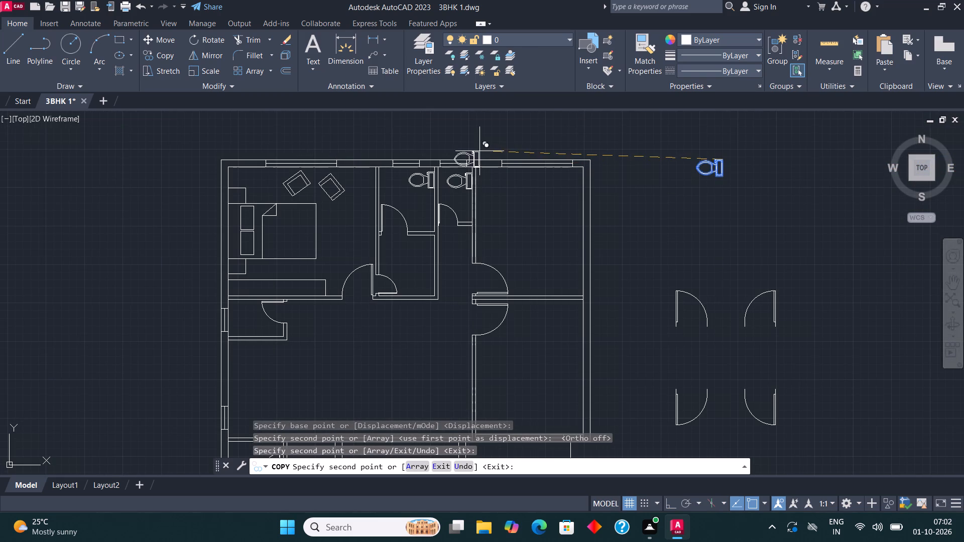
scroll(479, 163, "down", 1)
key("Escape")
scroll(496, 165, "down", 1)
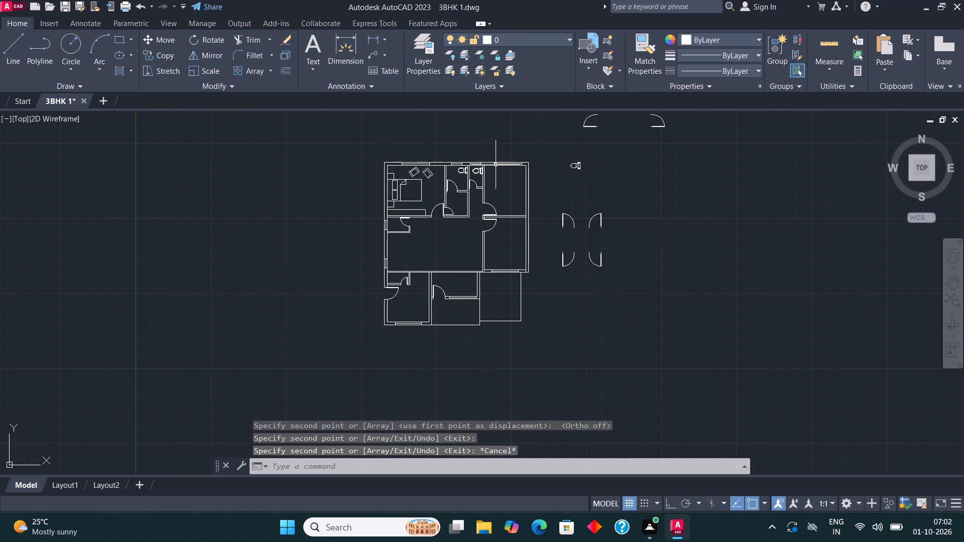
Copy the bed, side tables and both chairs to the northeast bedroom, placing the lower side table's corner on the west wall just above the door.
scroll(417, 175, "up", 2)
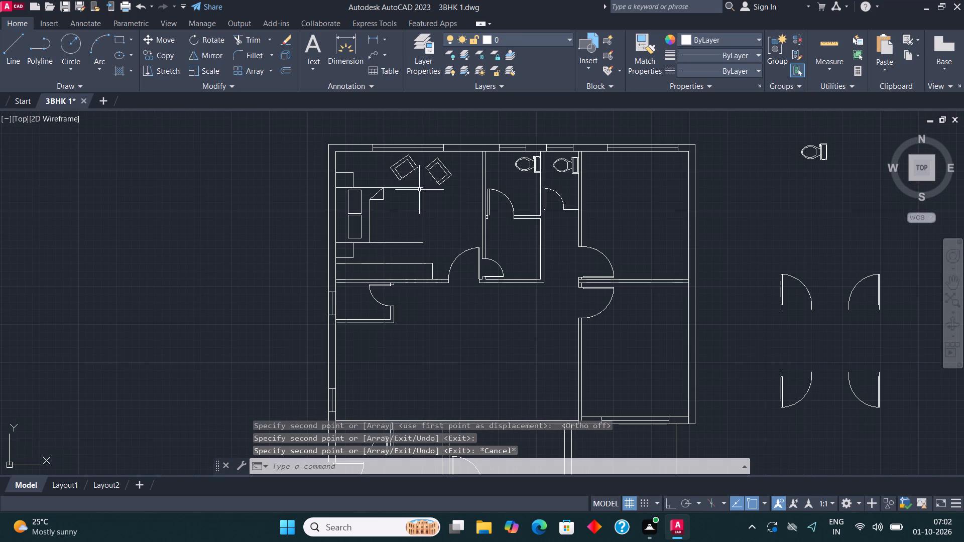
middle_click_drag(381, 186, 398, 228)
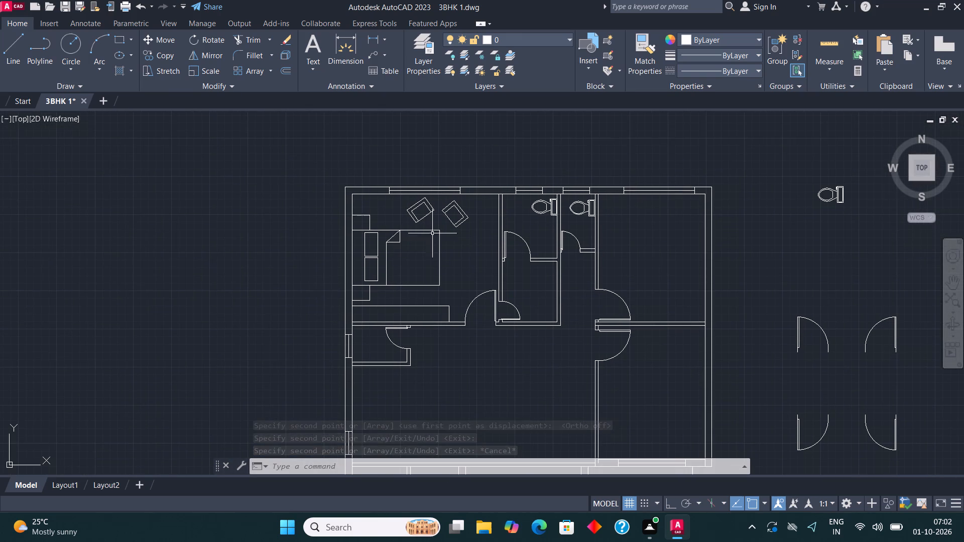
left_click(450, 292)
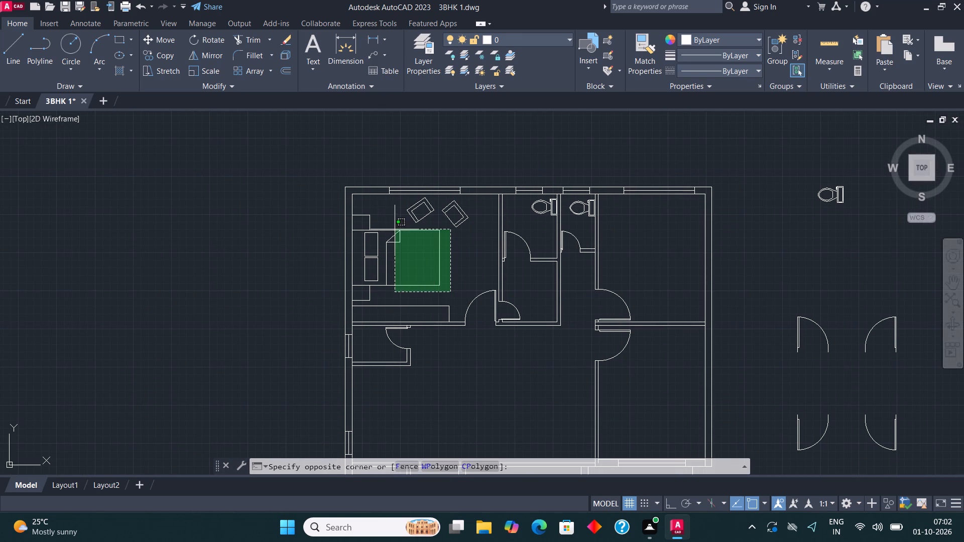
left_click(362, 213)
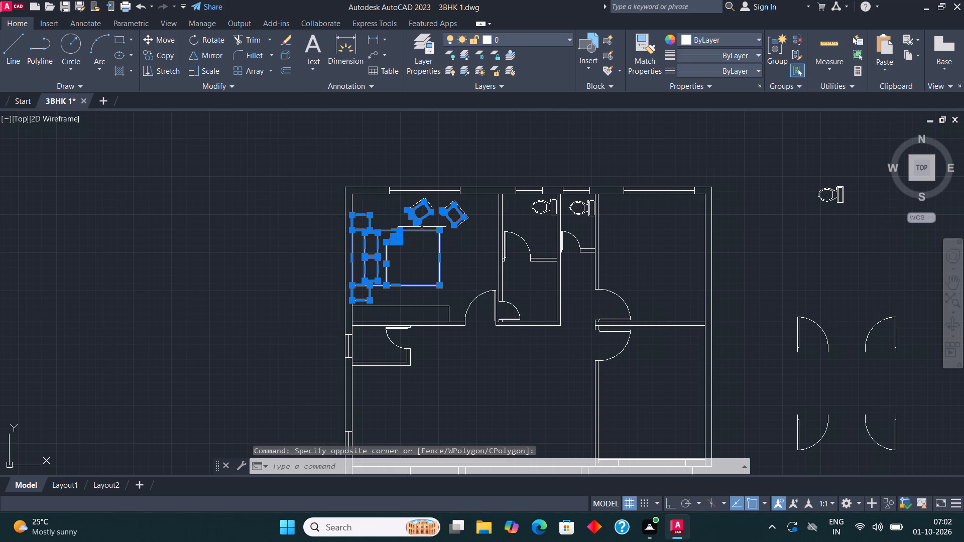
scroll(425, 226, "up", 2)
left_click(540, 235)
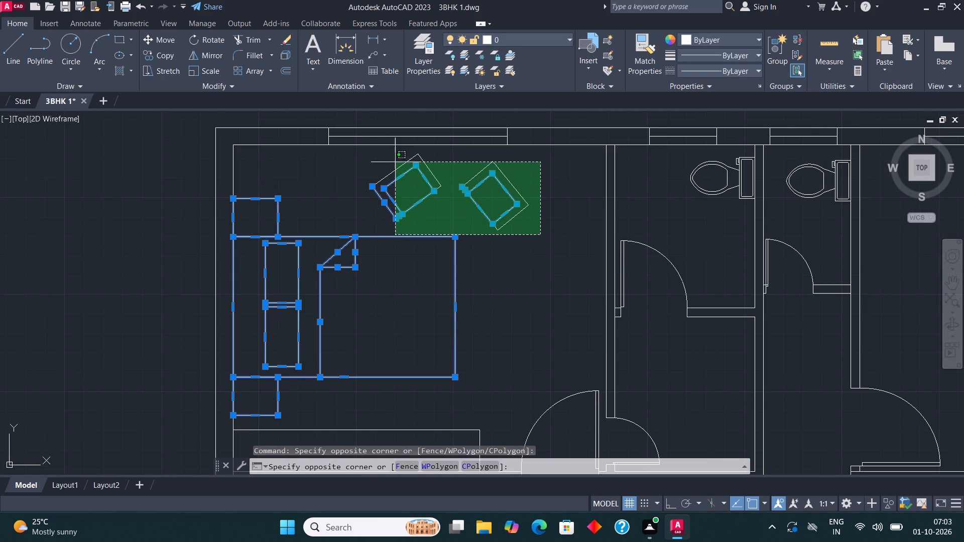
left_click(368, 152)
scroll(384, 191, "down", 1)
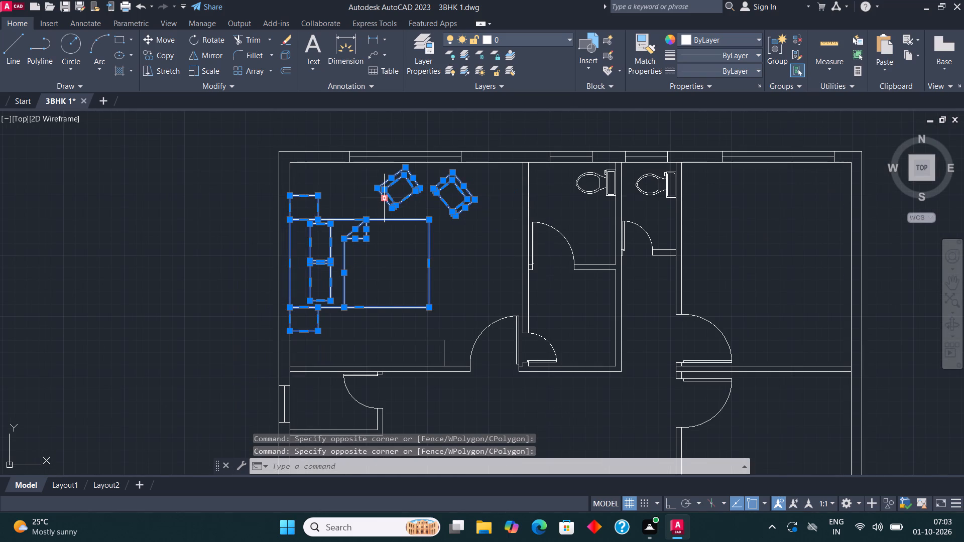
left_click(163, 53)
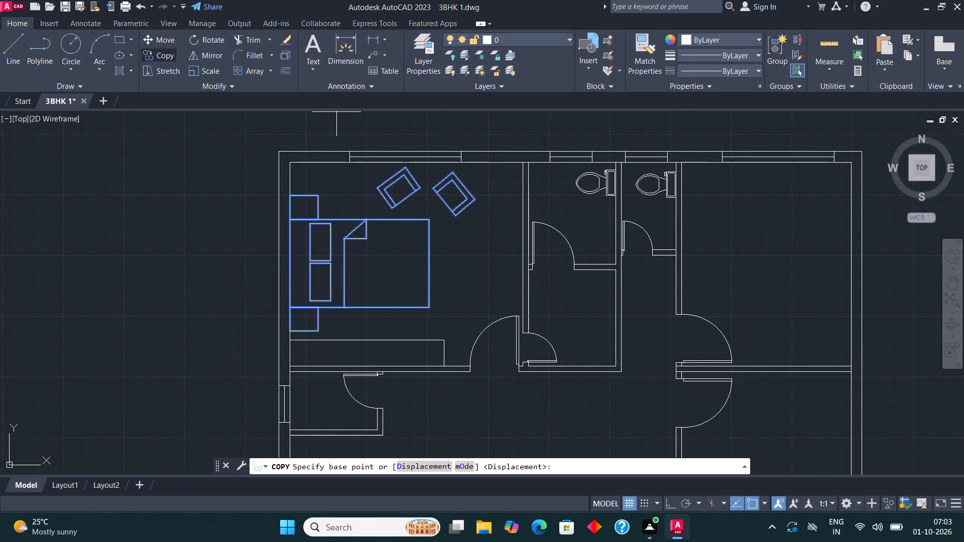
left_click(286, 332)
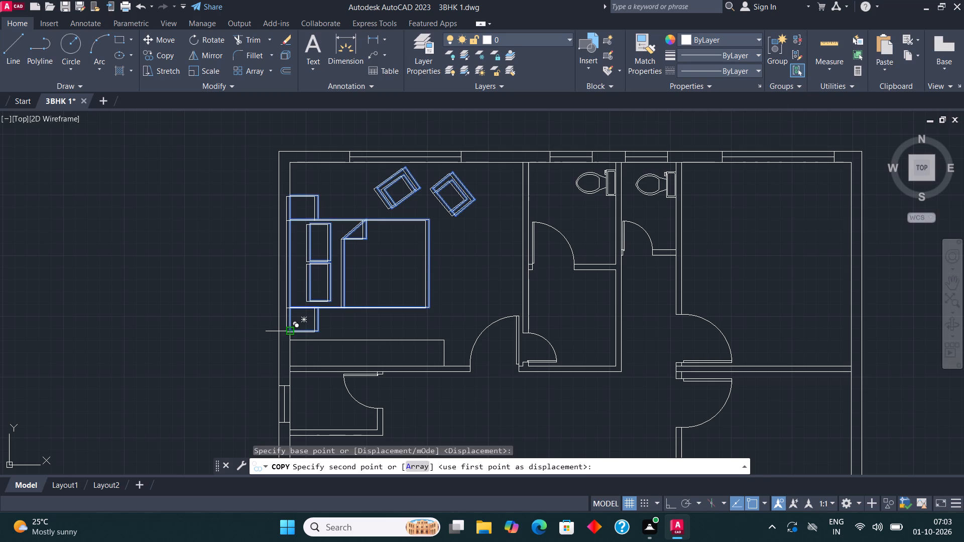
scroll(288, 332, "down", 1)
scroll(543, 322, "up", 2)
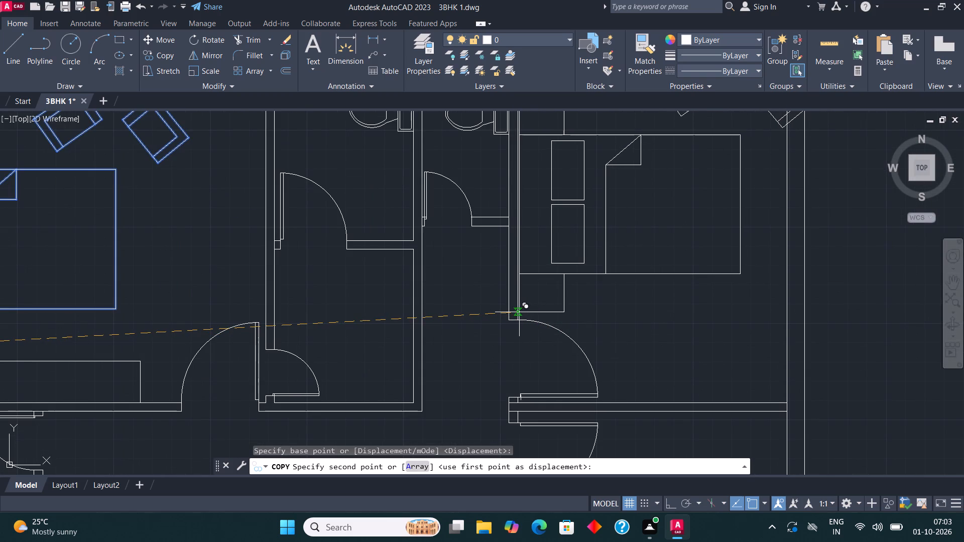
left_click(519, 312)
scroll(399, 356, "down", 3)
key("Escape")
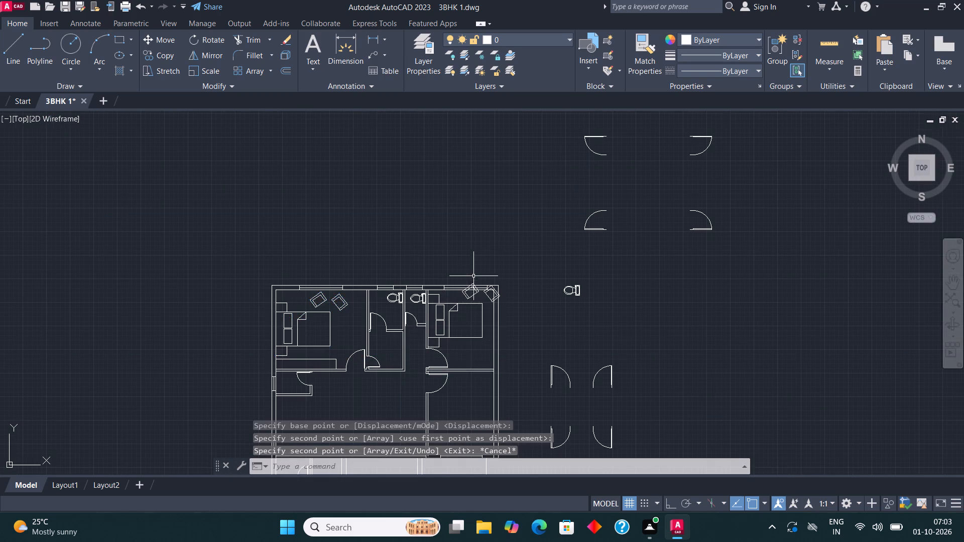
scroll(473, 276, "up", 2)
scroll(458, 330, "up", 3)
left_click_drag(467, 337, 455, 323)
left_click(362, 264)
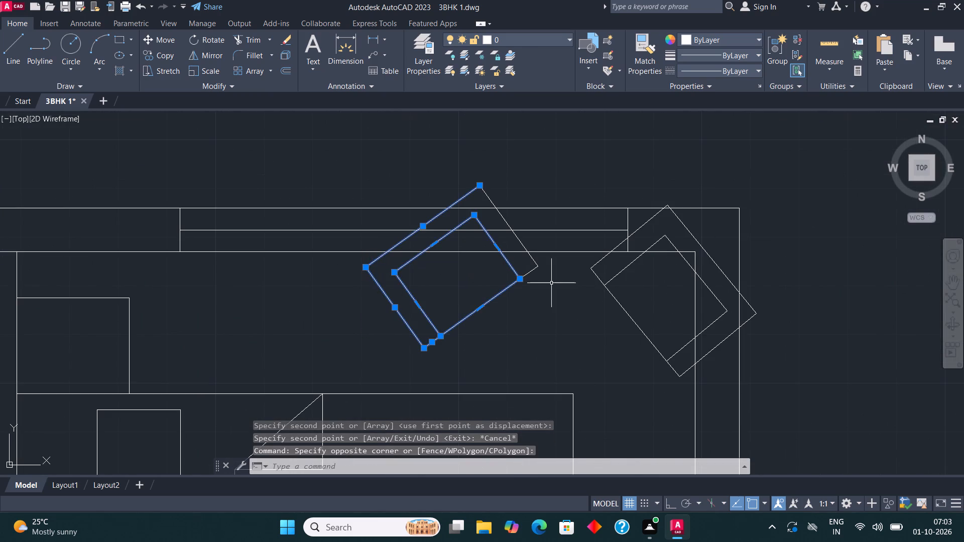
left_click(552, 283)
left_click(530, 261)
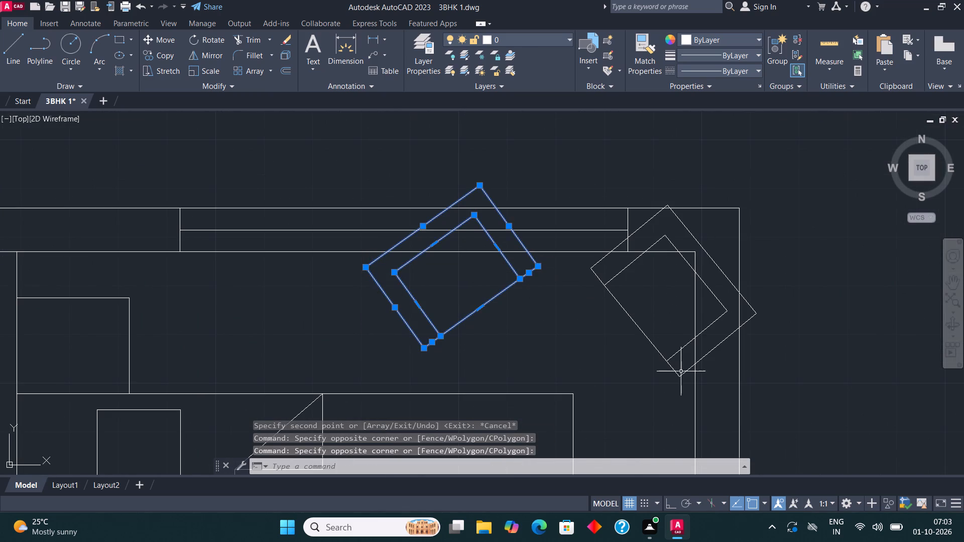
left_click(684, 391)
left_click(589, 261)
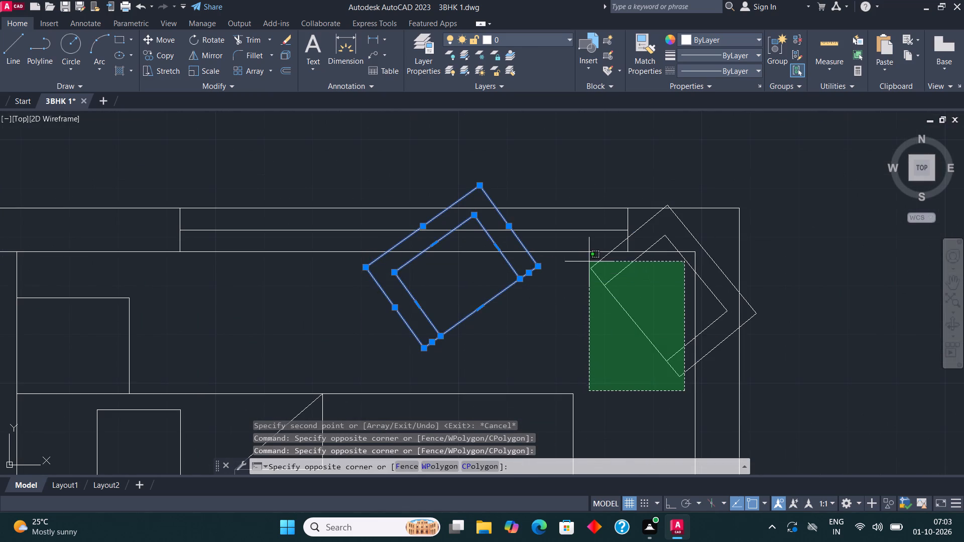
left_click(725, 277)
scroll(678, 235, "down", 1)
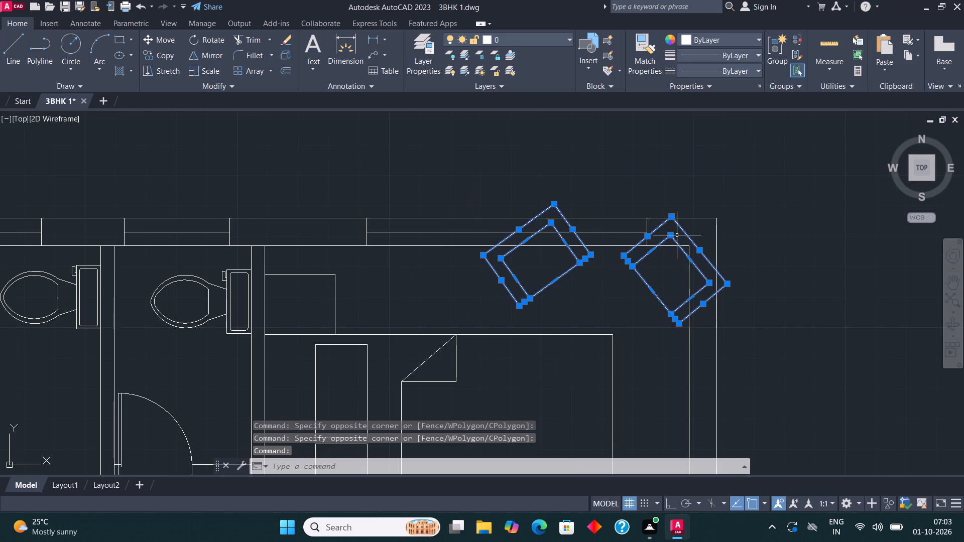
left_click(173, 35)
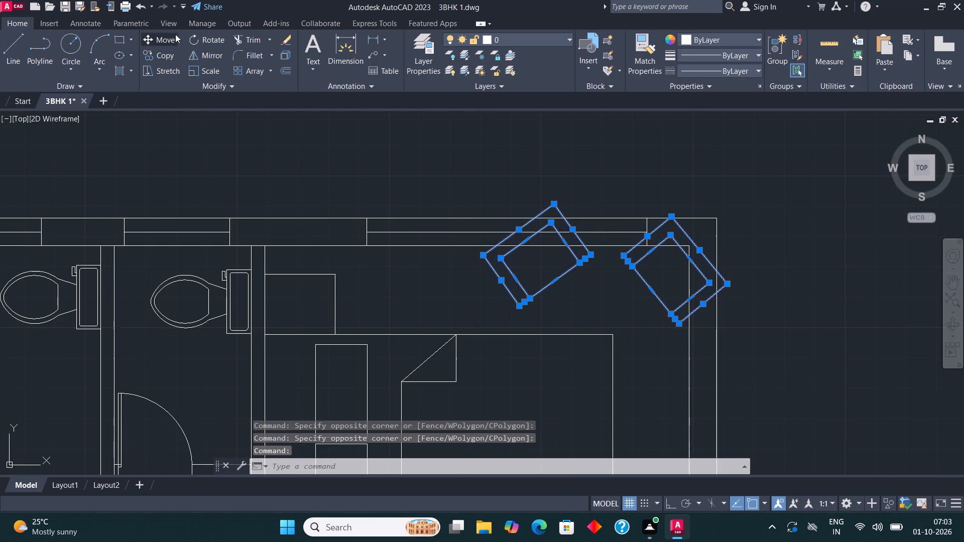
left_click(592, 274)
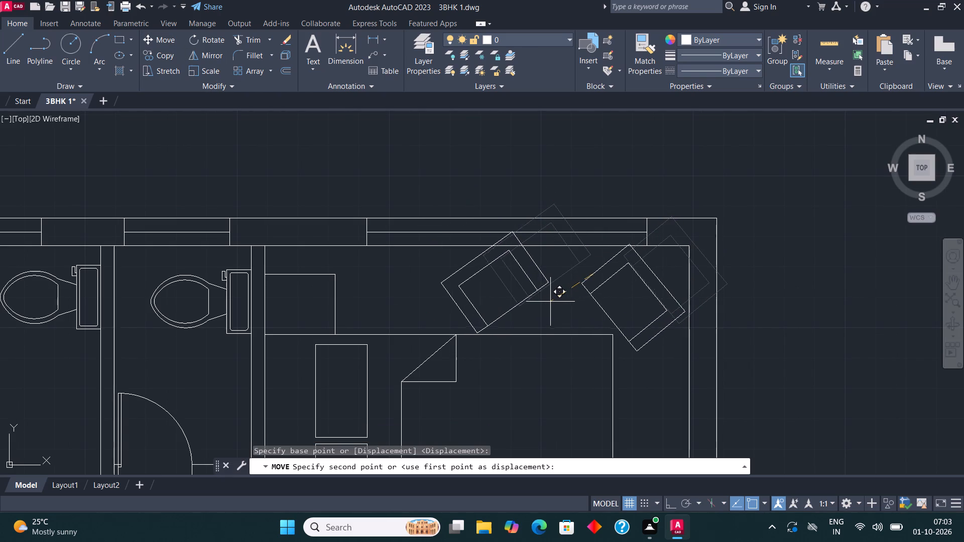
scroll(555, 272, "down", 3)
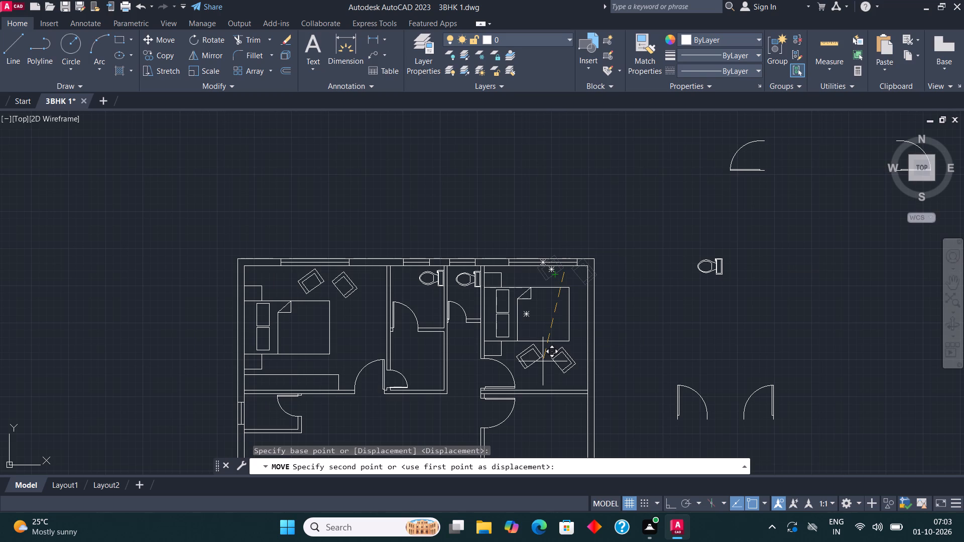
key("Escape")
Erase the seat outlines of the two copied chairs in the northeast bedroom, plus the western chair's sides and short end pieces.
scroll(585, 276, "up", 2)
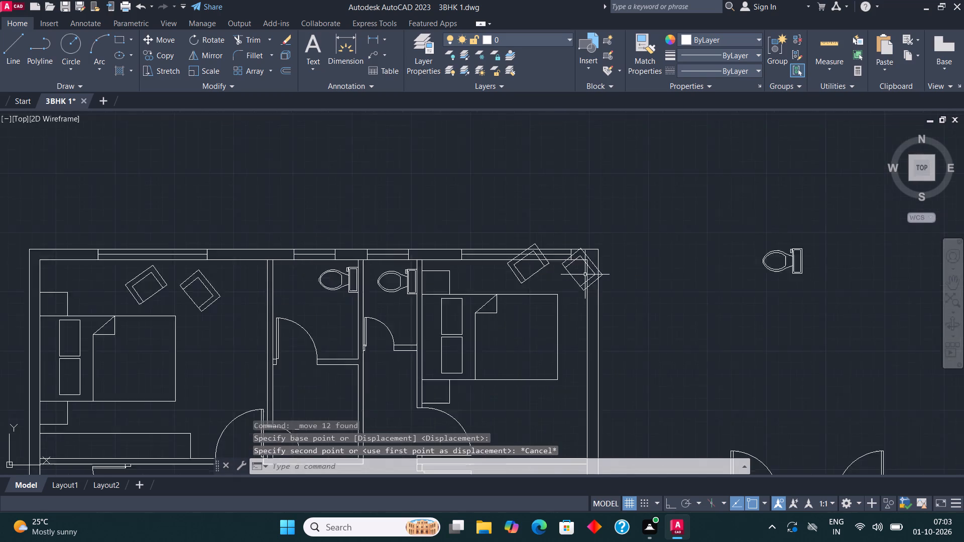
scroll(587, 274, "up", 2)
left_click(557, 342)
left_click(545, 292)
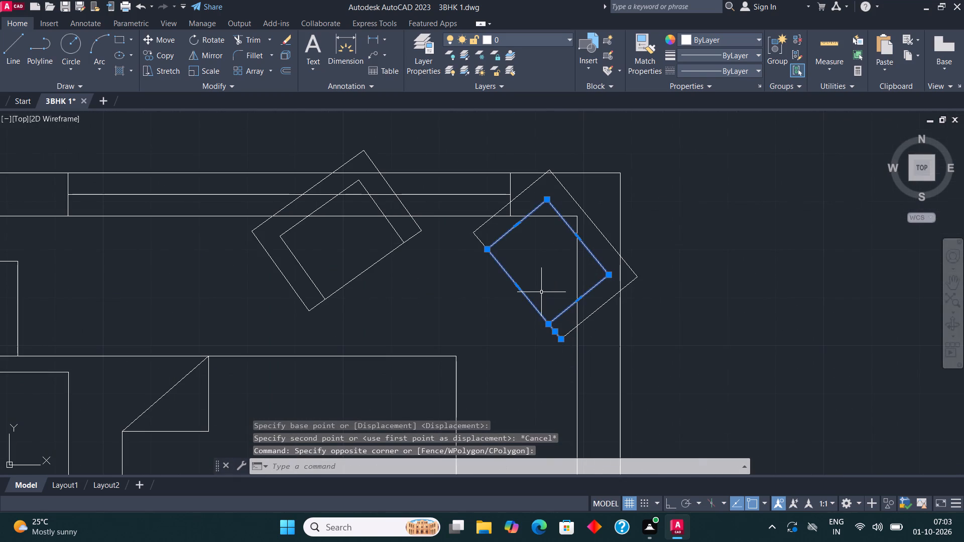
key("Delete")
left_click_drag(360, 299, 356, 287)
left_click(282, 265)
key("Delete")
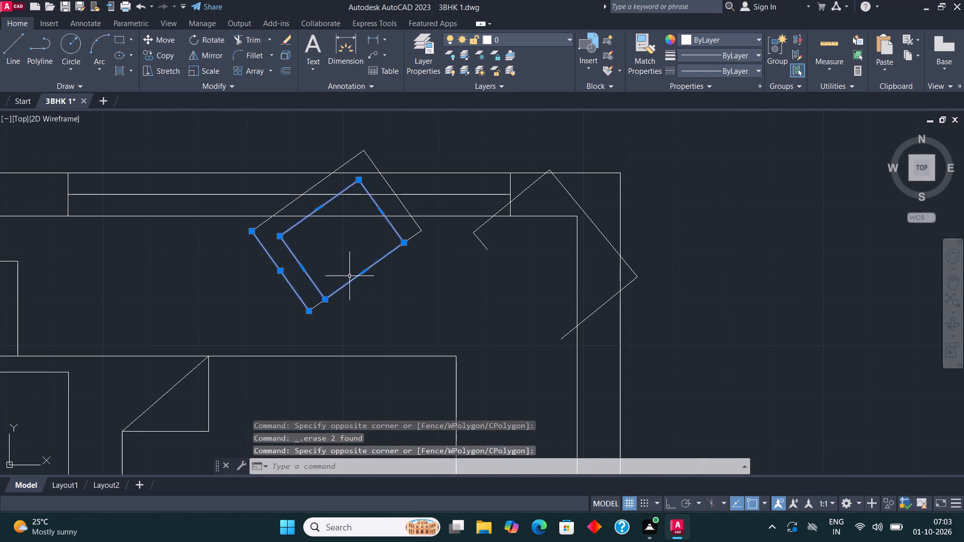
left_click_drag(503, 277, 500, 271)
left_click(465, 233)
key("Delete")
left_click(431, 266)
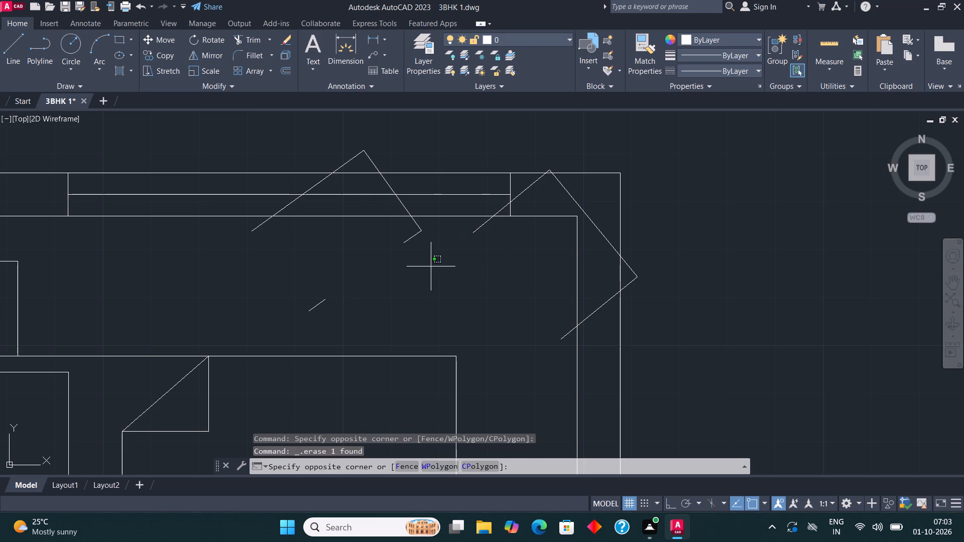
left_click(407, 223)
key("Delete")
left_click_drag(376, 328, 344, 289)
left_click(295, 267)
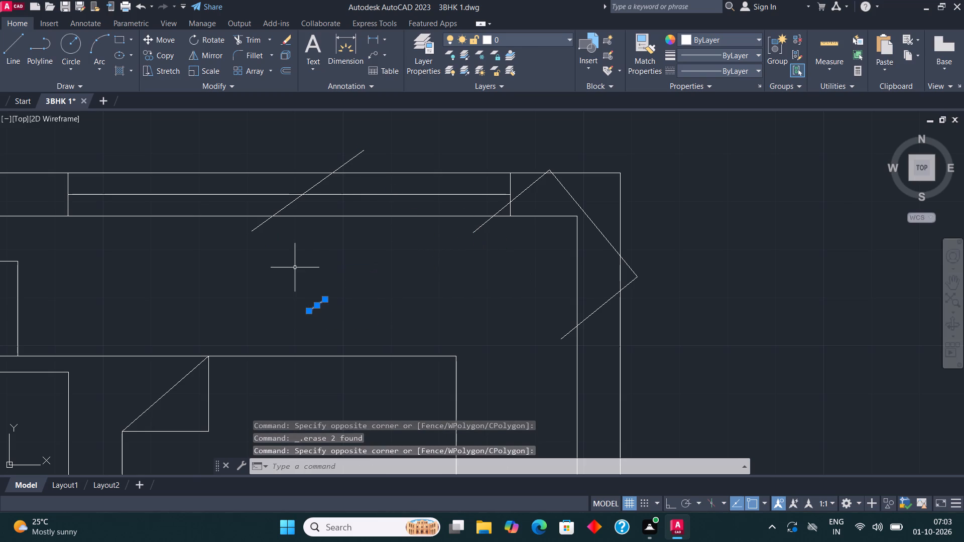
key("Delete")
Erase the remaining outline pieces of both copied chairs in the northeast bedroom, keeping the wall lines.
left_click(597, 235)
left_click(594, 218)
key("Delete")
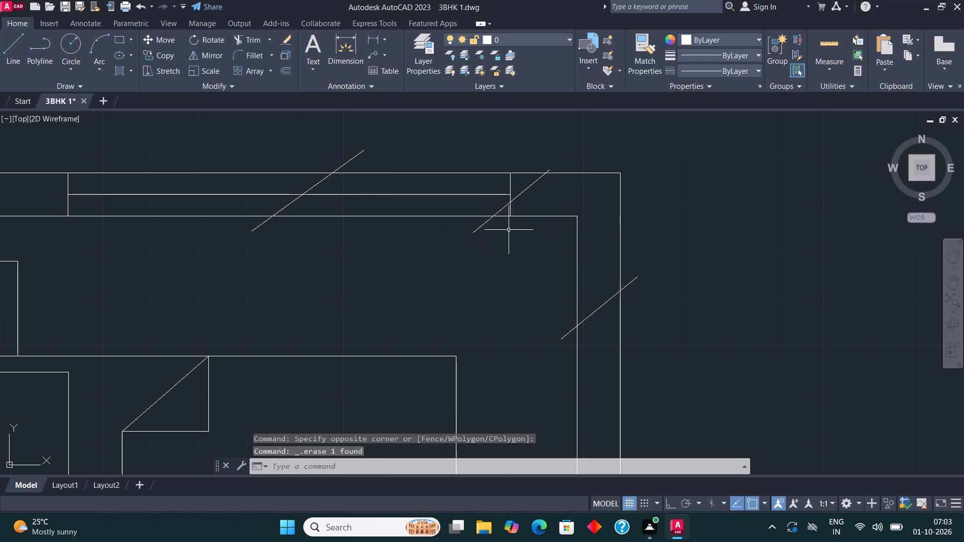
left_click(530, 189)
left_click(517, 191)
key("Delete")
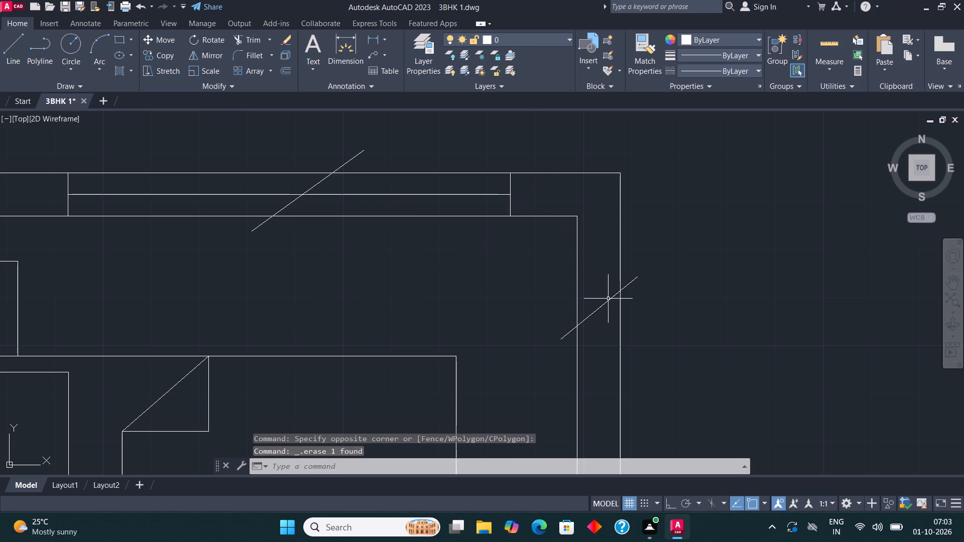
left_click_drag(596, 326, 597, 321)
left_click(597, 302)
left_click(597, 319)
left_click(573, 290)
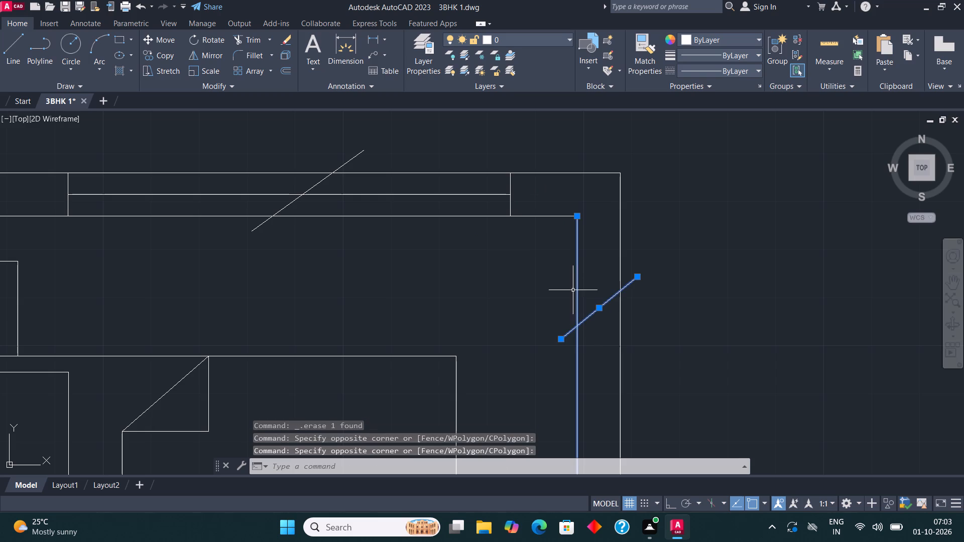
key("Escape")
left_click_drag(612, 321, 610, 309)
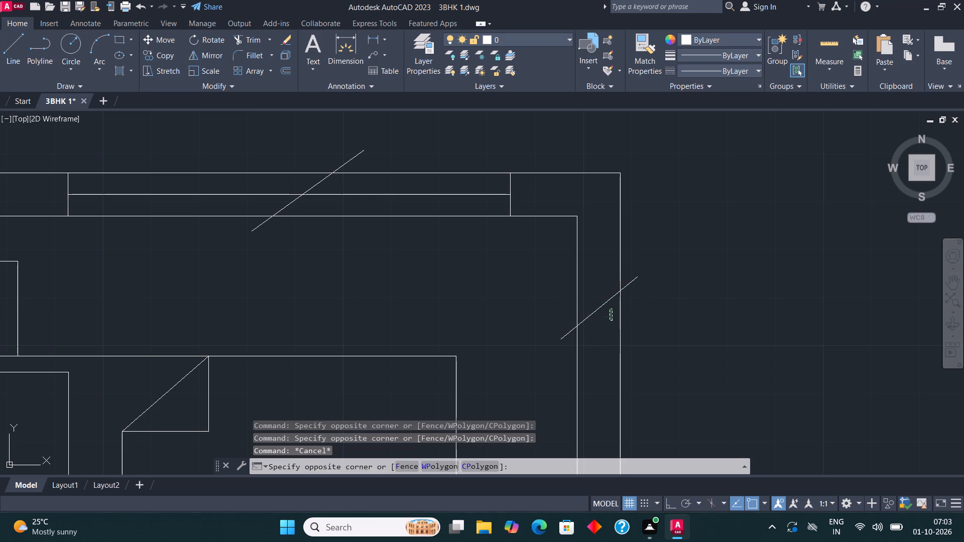
left_click(599, 275)
key("F12")
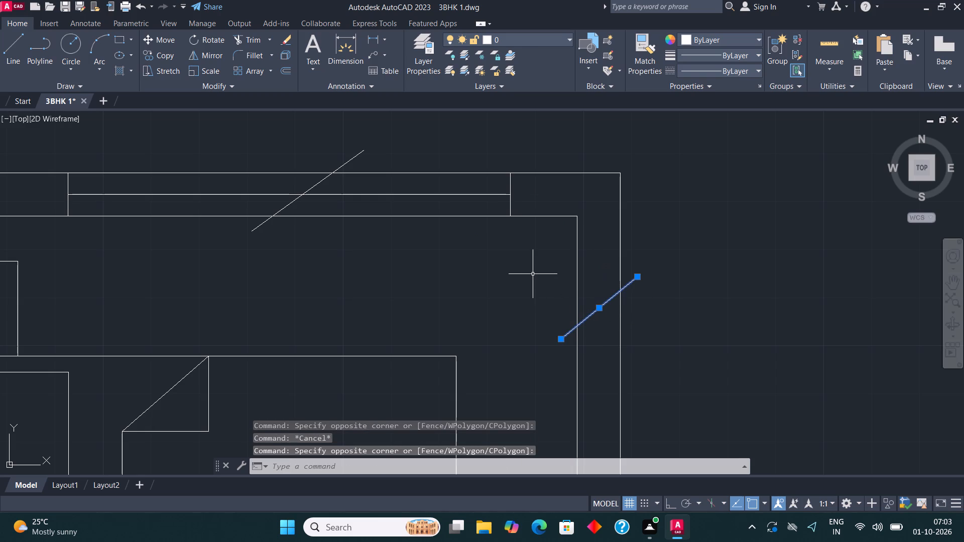
key("Delete")
left_click_drag(355, 164, 346, 154)
left_click(338, 138)
key("Delete")
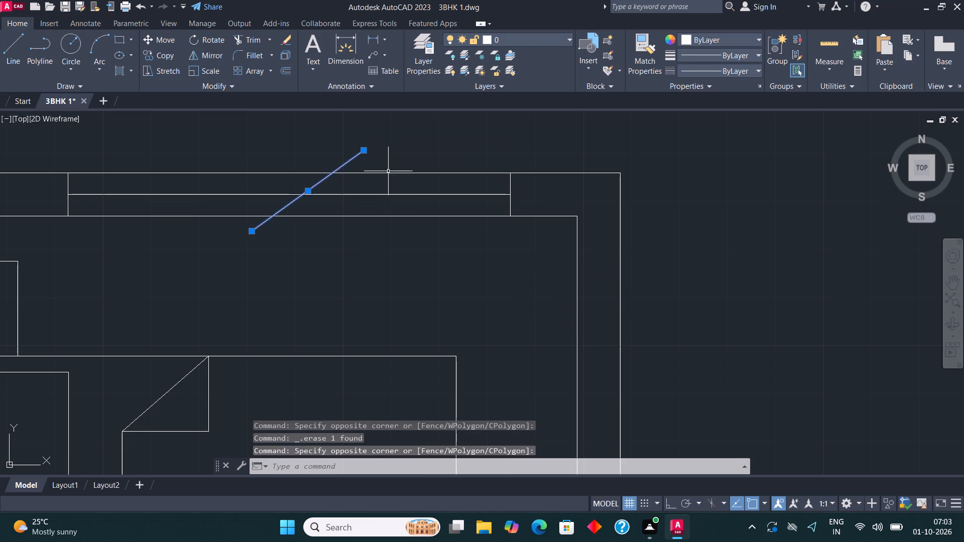
Copy the northwest bedroom's wardrobe rectangle straight east to the northeast bedroom, placing its northeast corner on the inner east wall line.
scroll(383, 173, "down", 2)
middle_click_drag(426, 219, 470, 161)
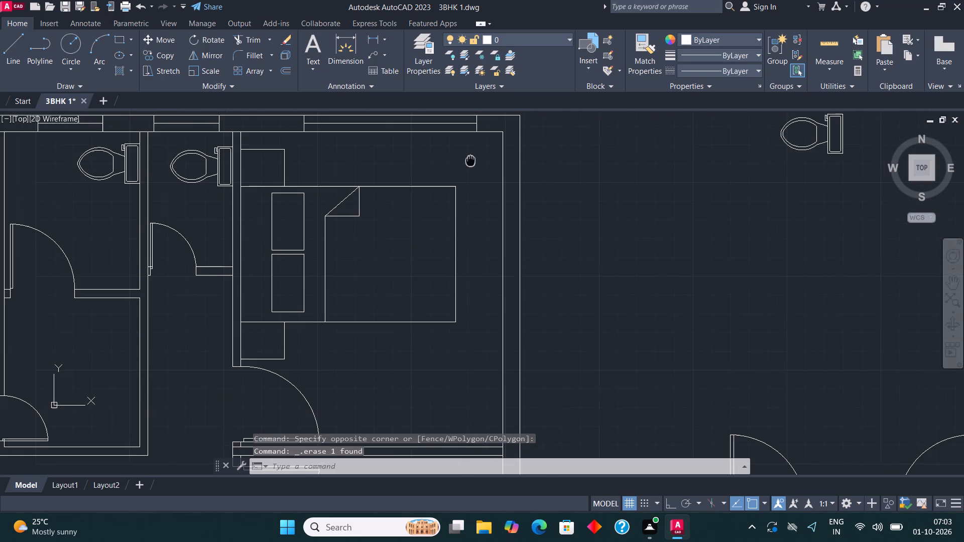
middle_click_drag(470, 161, 469, 160)
scroll(471, 183, "down", 1)
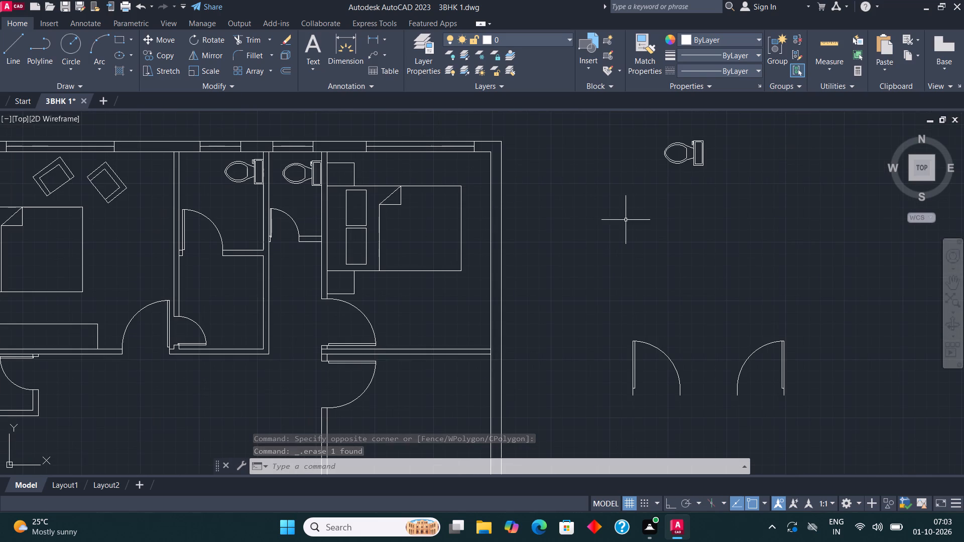
scroll(689, 283, "down", 1)
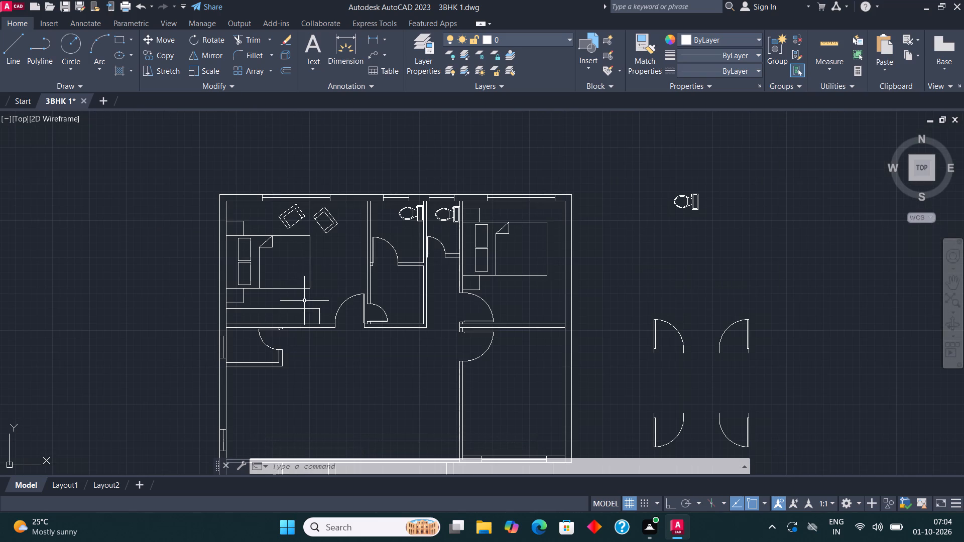
left_click(302, 308)
left_click(166, 57)
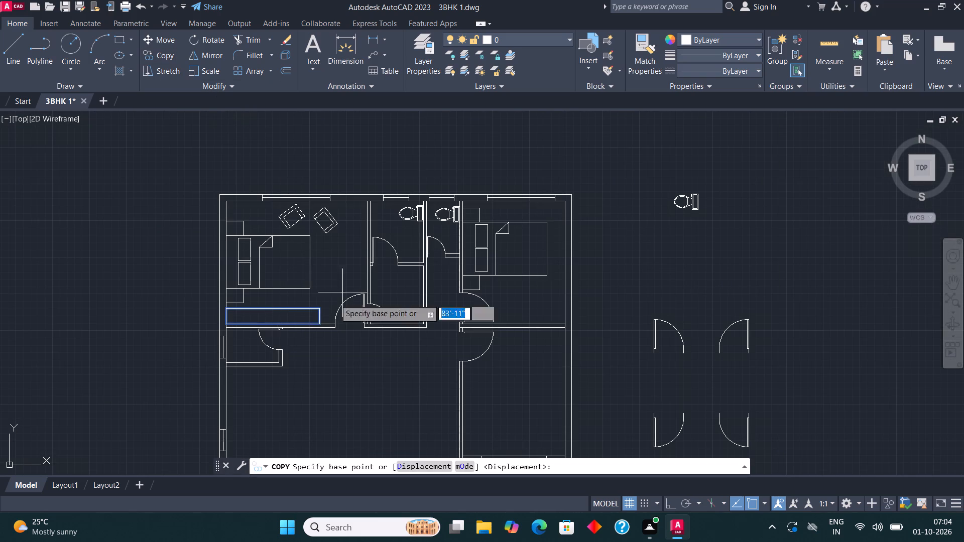
left_click(322, 308)
scroll(584, 315, "up", 2)
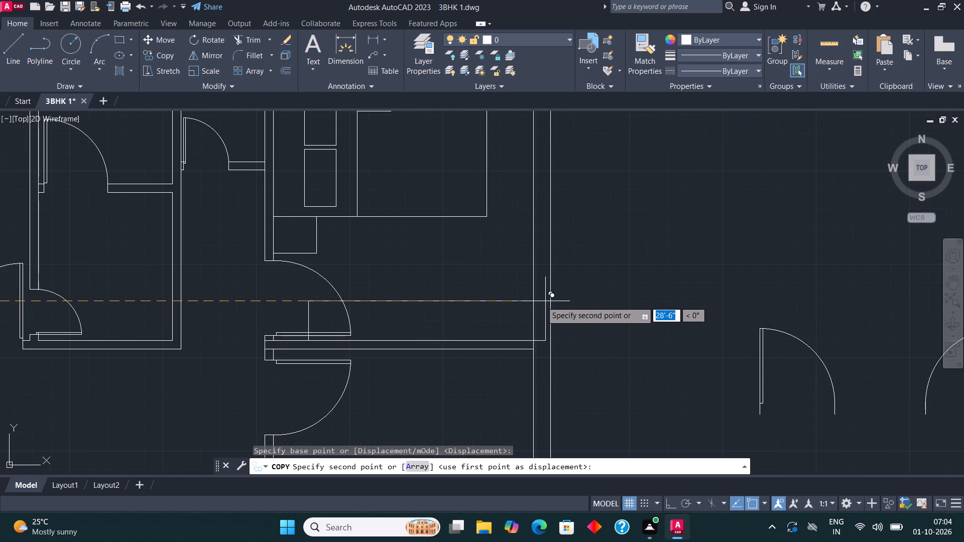
left_click(537, 302)
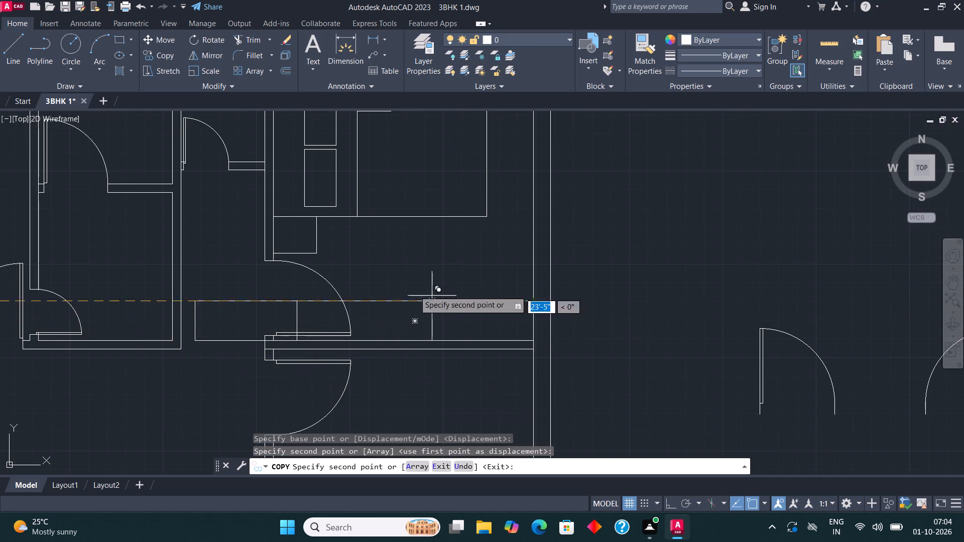
key("Escape")
Draw a line about 1'-9" long across the copied wardrobe just east of the door swing, perpendicular to the south wall.
left_click(8, 50)
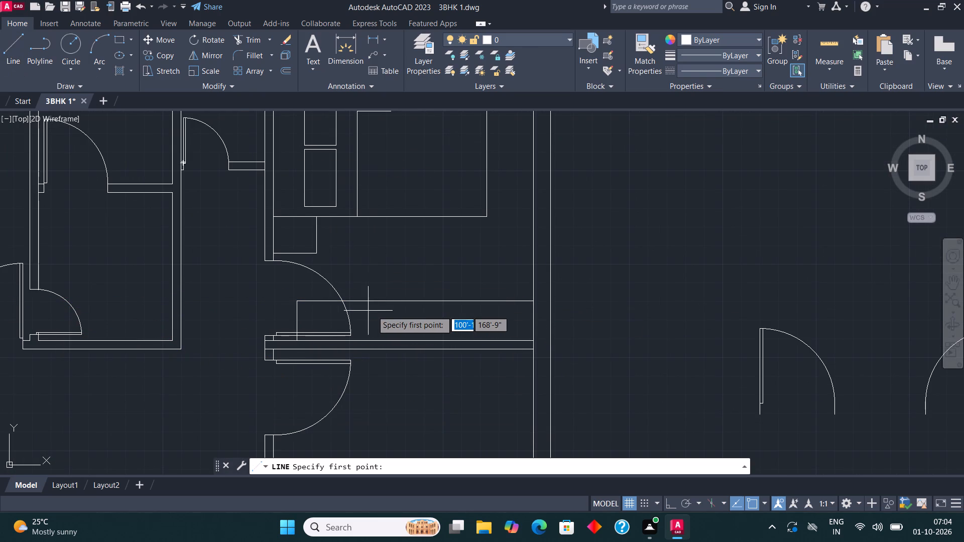
scroll(376, 311, "up", 1)
left_click(372, 300)
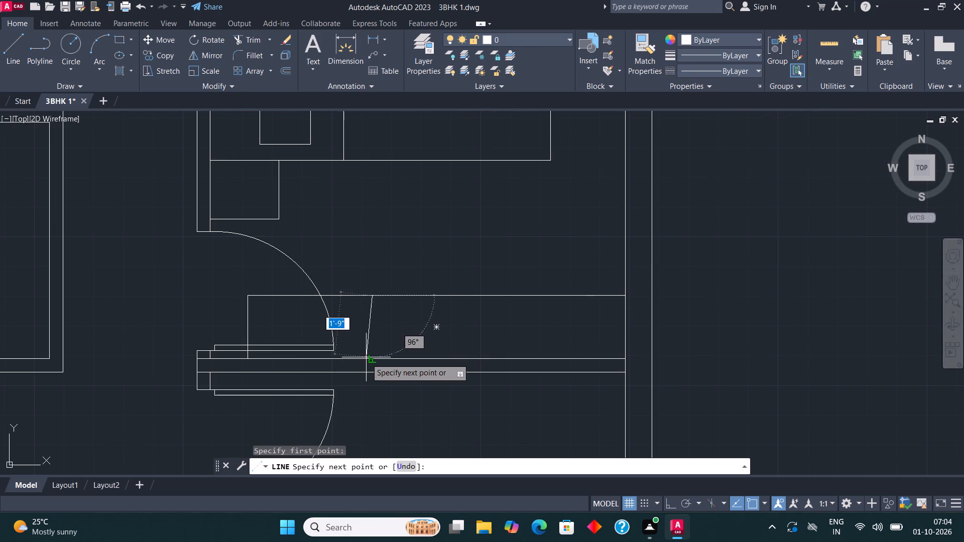
left_click(375, 360)
key("Escape")
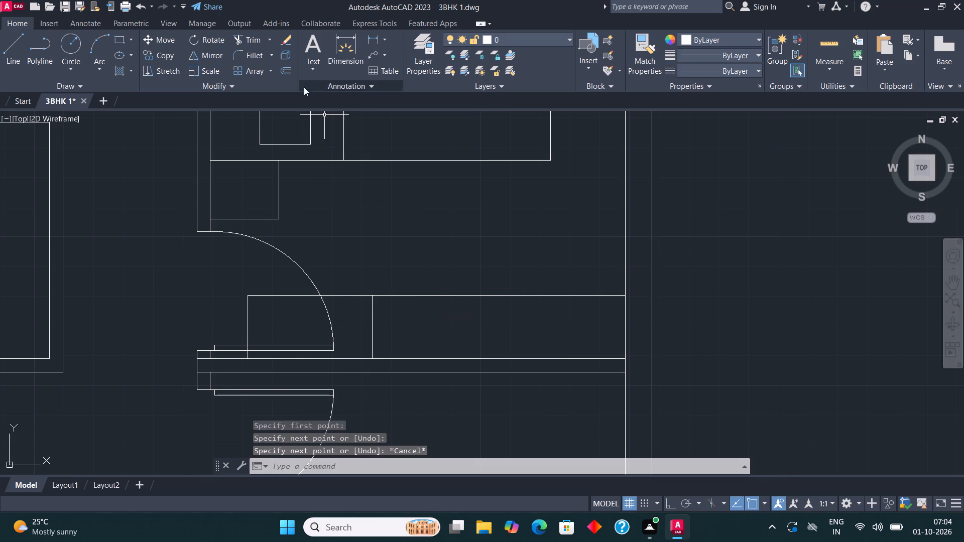
Trim away the copied wardrobe's portion west of the new line, including the pieces crossing the door swing and door leaf.
left_click(256, 42)
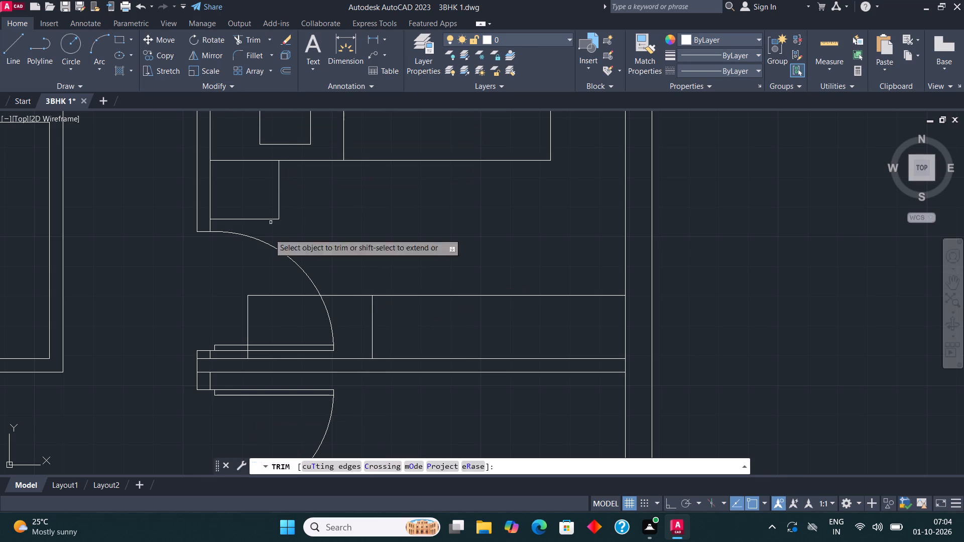
left_click_drag(261, 277, 247, 275)
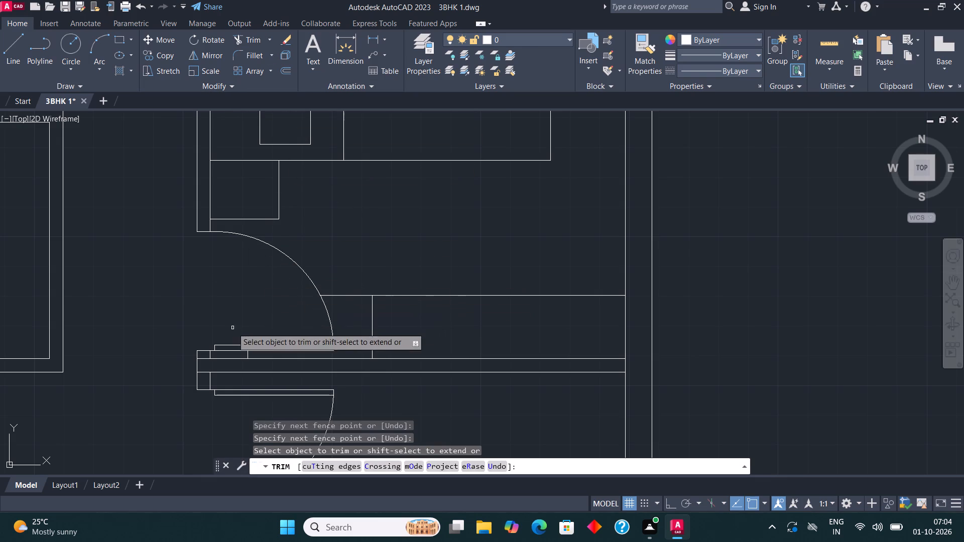
scroll(236, 347, "up", 2)
left_click_drag(251, 370, 301, 367)
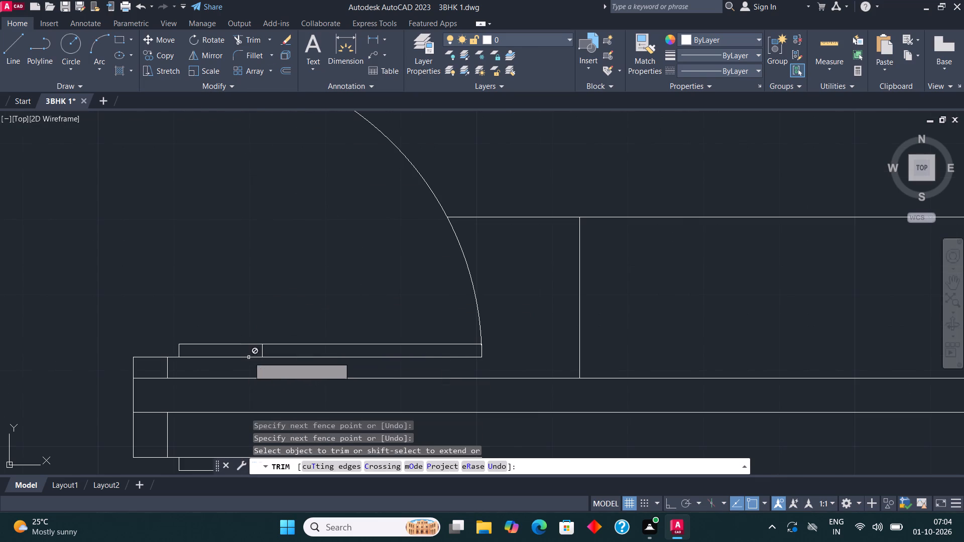
left_click_drag(250, 350, 276, 348)
left_click_drag(548, 186, 548, 265)
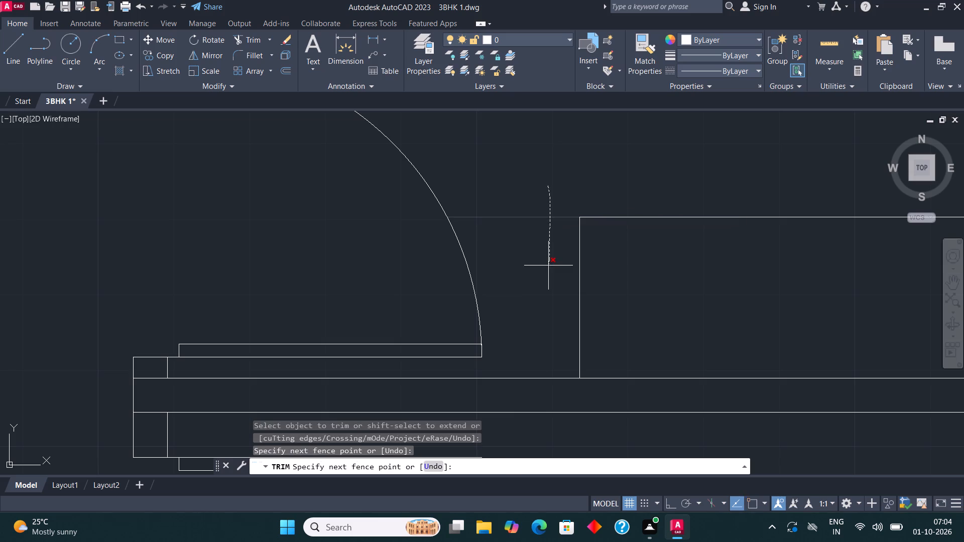
left_click_drag(548, 265, 546, 265)
key("Escape")
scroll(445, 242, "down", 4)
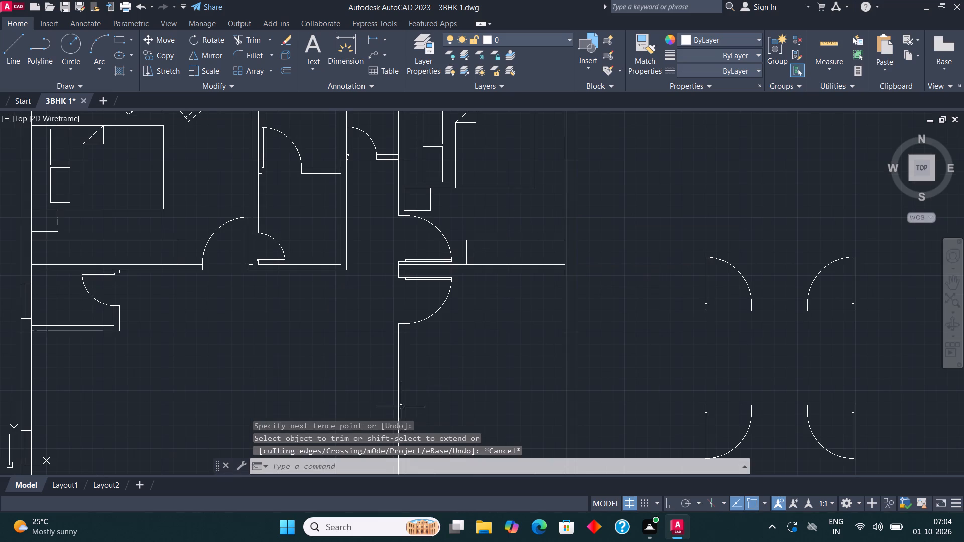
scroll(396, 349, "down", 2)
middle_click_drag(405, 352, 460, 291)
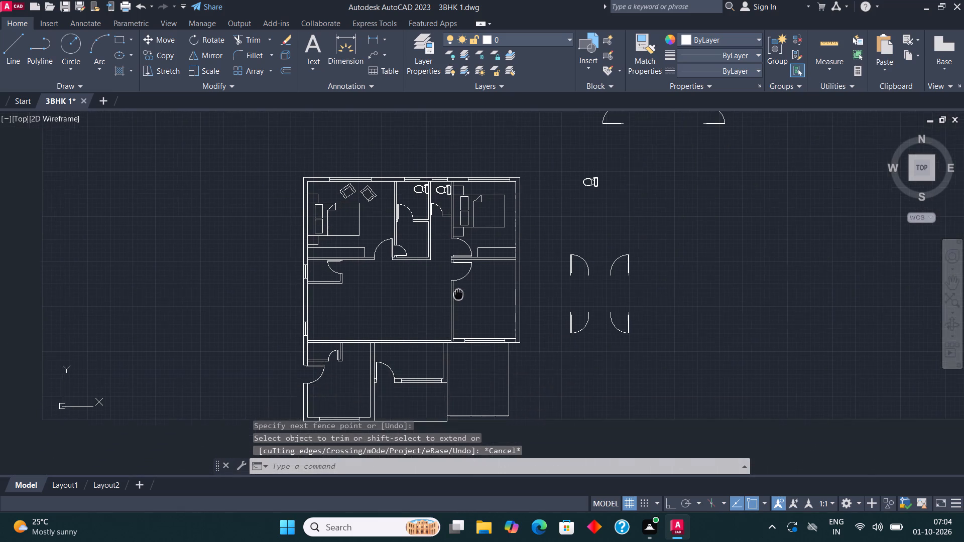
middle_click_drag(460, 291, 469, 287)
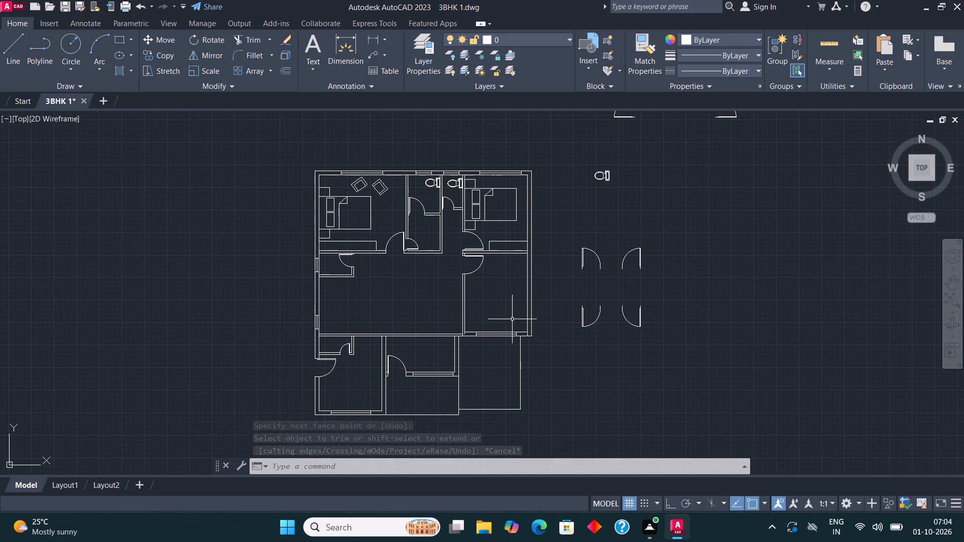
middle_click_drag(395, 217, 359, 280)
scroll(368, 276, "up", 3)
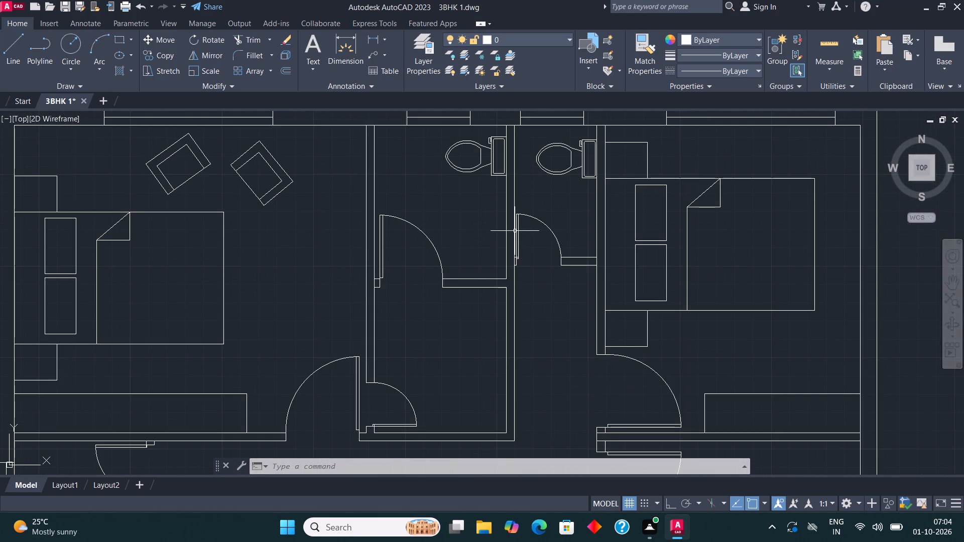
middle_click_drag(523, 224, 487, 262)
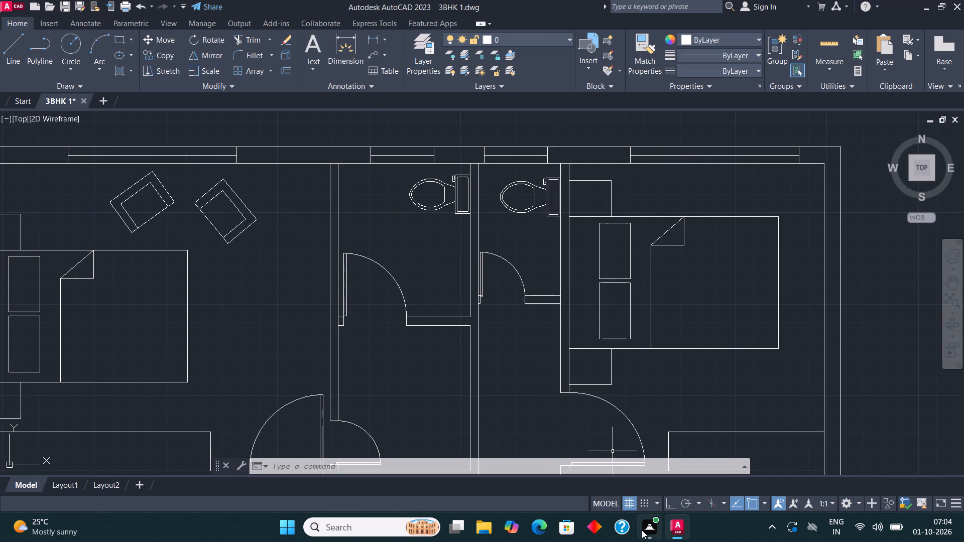
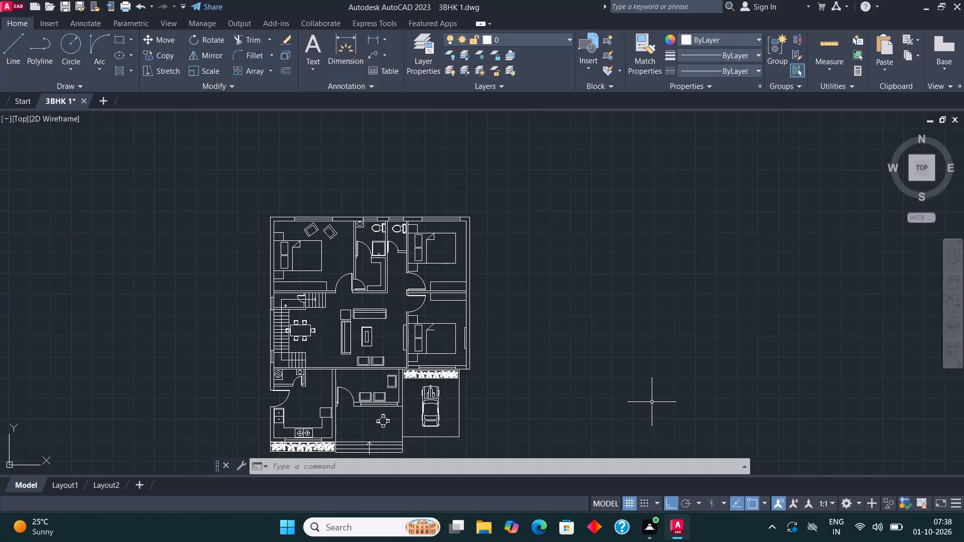
Add a two-line multiline text label reading "M BEDROOM" and "16'*14'" beside the bed in the northwest bedroom.
scroll(652, 402, "down", 2)
scroll(588, 395, "up", 2)
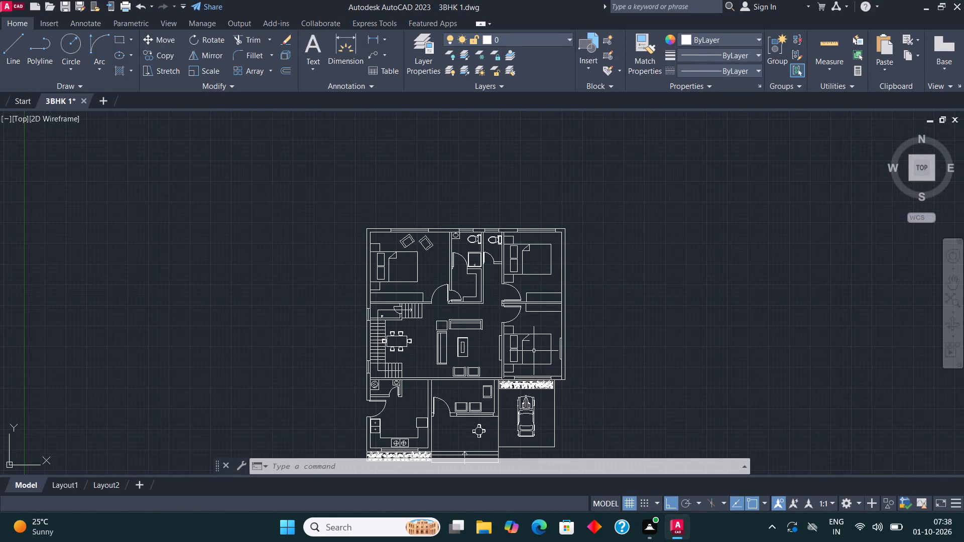
middle_click_drag(496, 262, 455, 202)
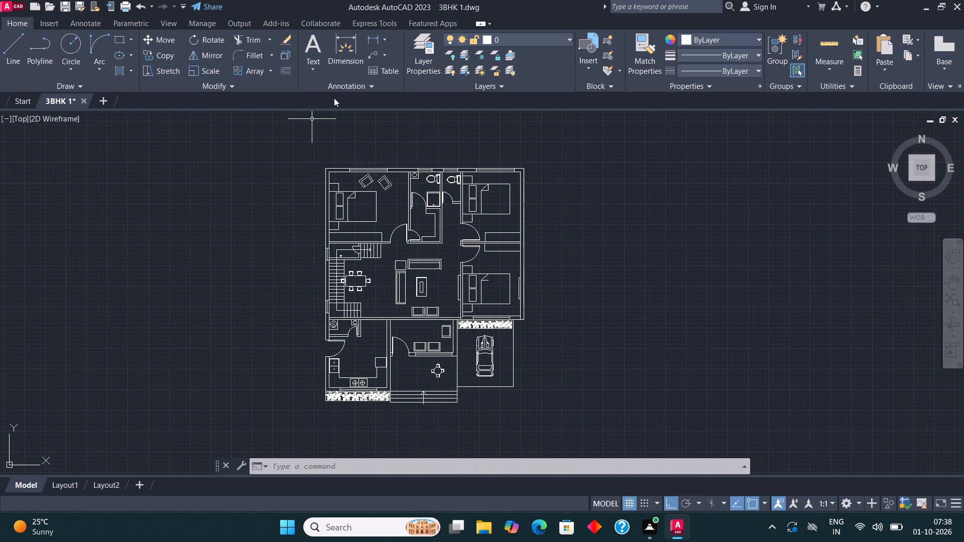
scroll(358, 134, "up", 1)
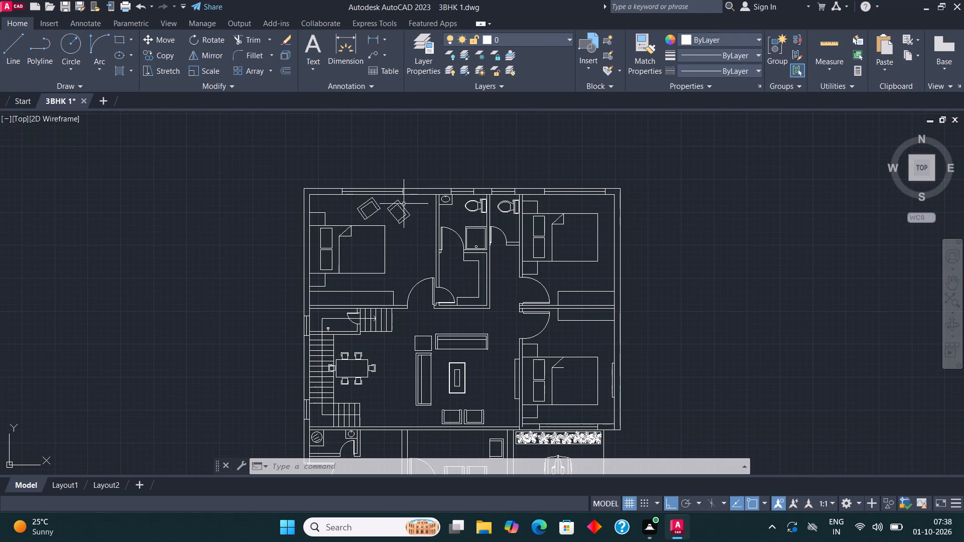
middle_click_drag(328, 194, 297, 201)
scroll(376, 256, "up", 3)
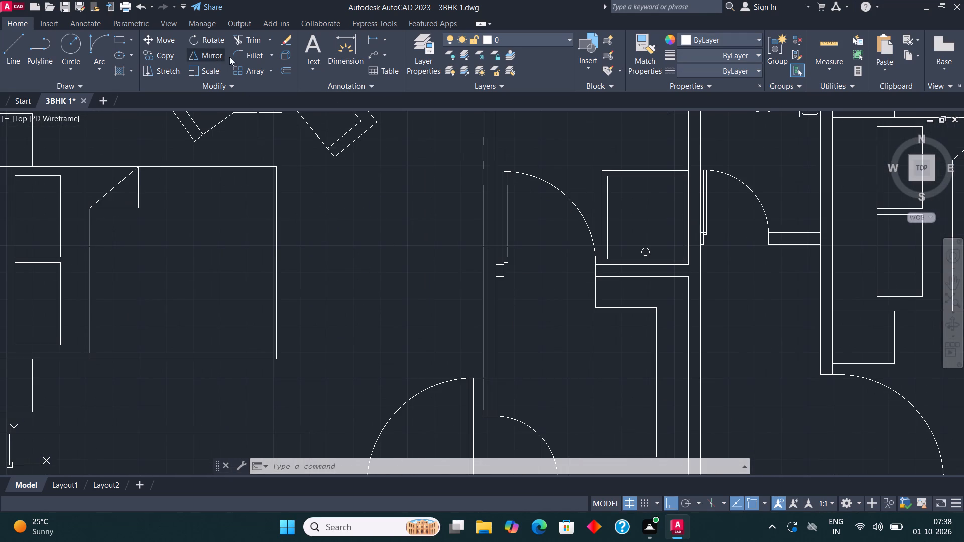
left_click(310, 43)
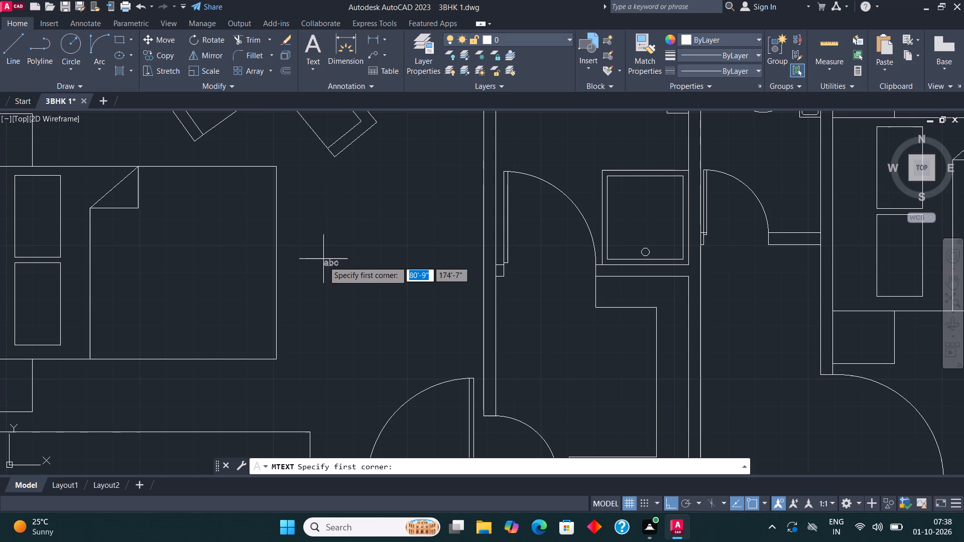
left_click(289, 261)
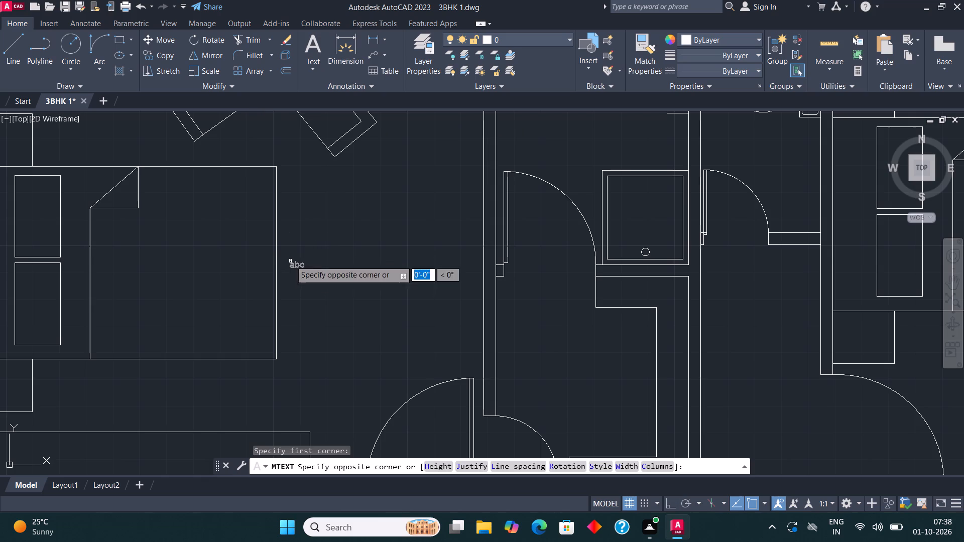
left_click(395, 230)
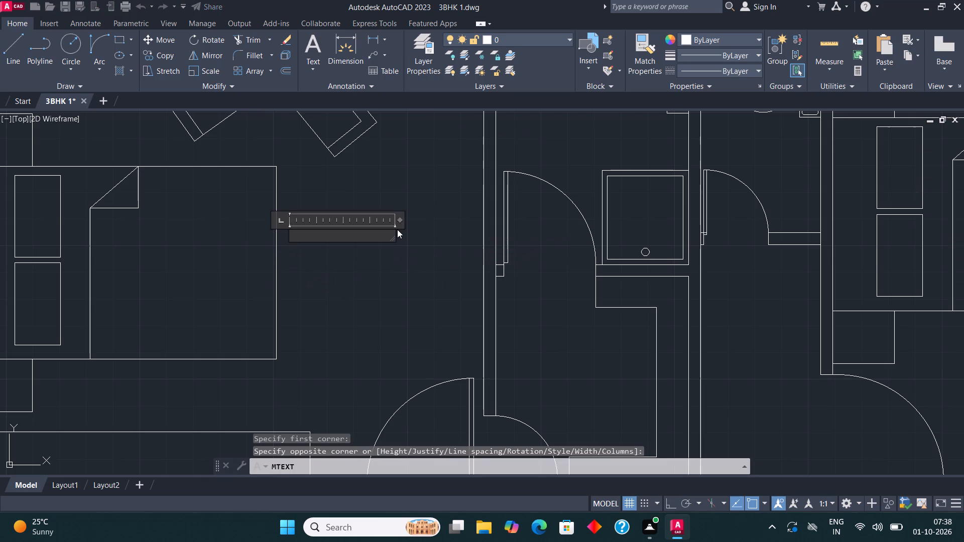
type("m")
key("space")
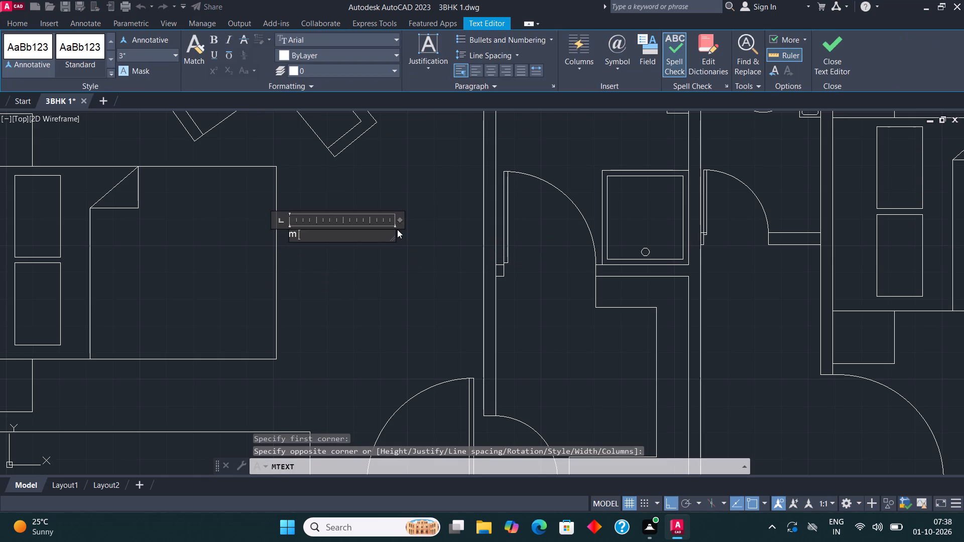
key("BackSpace")
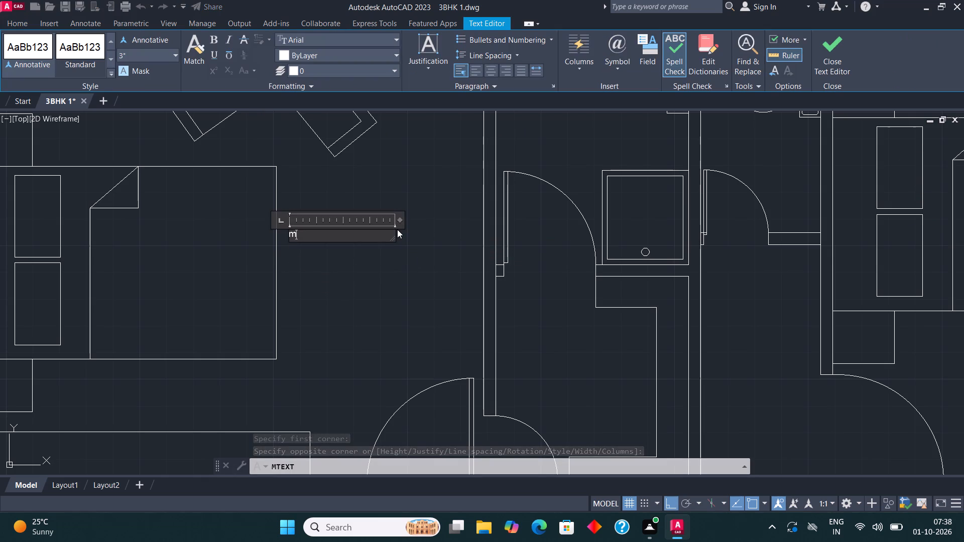
key("BackSpace")
type("M")
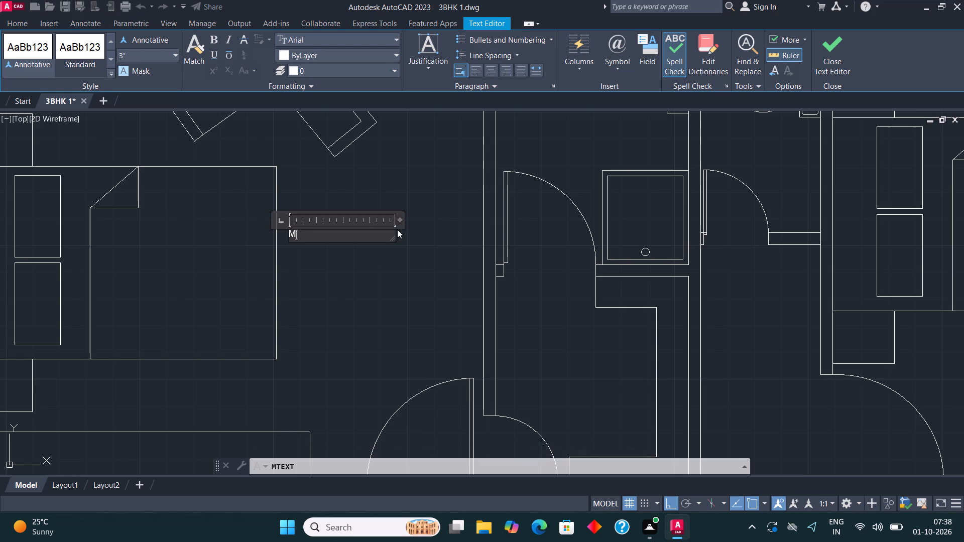
key("space")
type("BEDROOM")
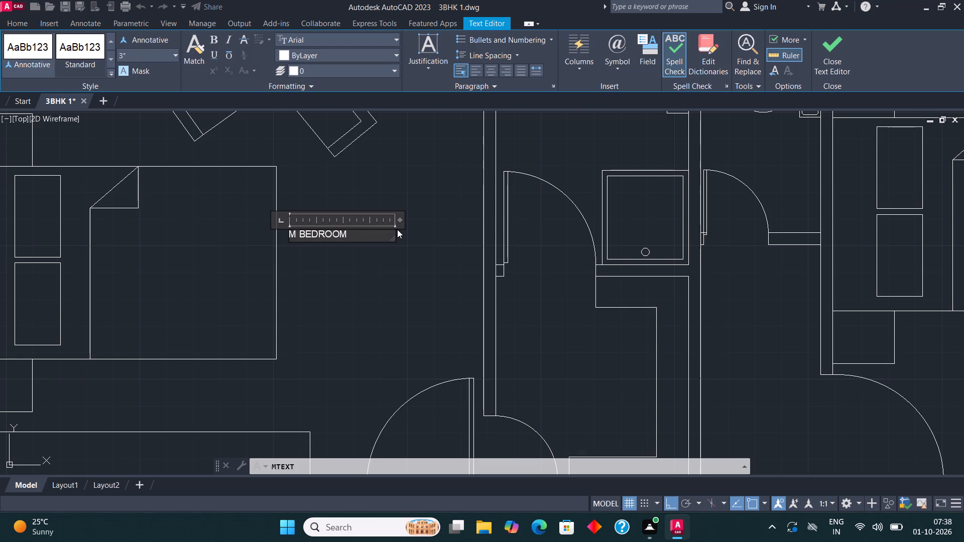
key("Return")
type("16'")
type("*14'")
left_click(814, 47)
Scale the M BEDROOM label up to about twice its size from its lower-left corner.
scroll(325, 320, "down", 2)
scroll(314, 290, "up", 2)
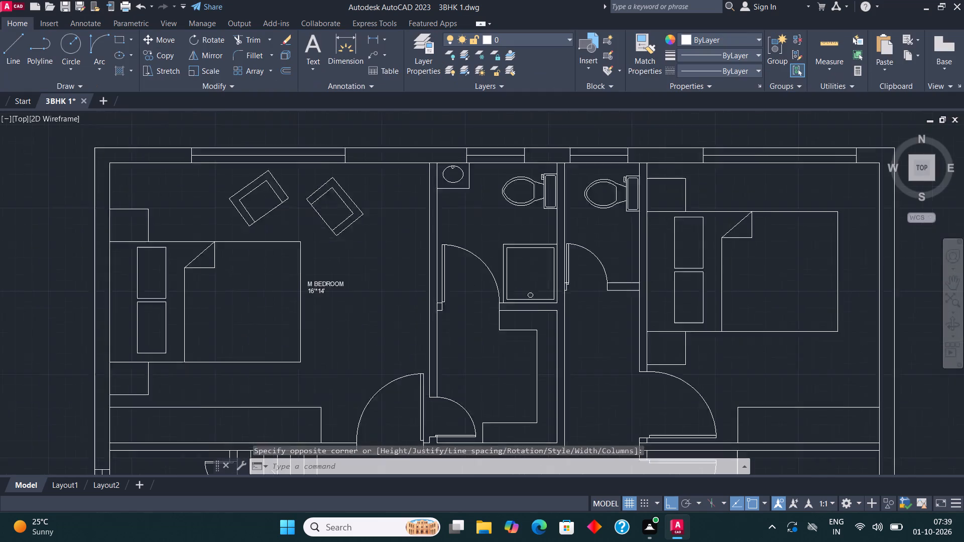
scroll(314, 287, "up", 1)
left_click(314, 287)
left_click(300, 260)
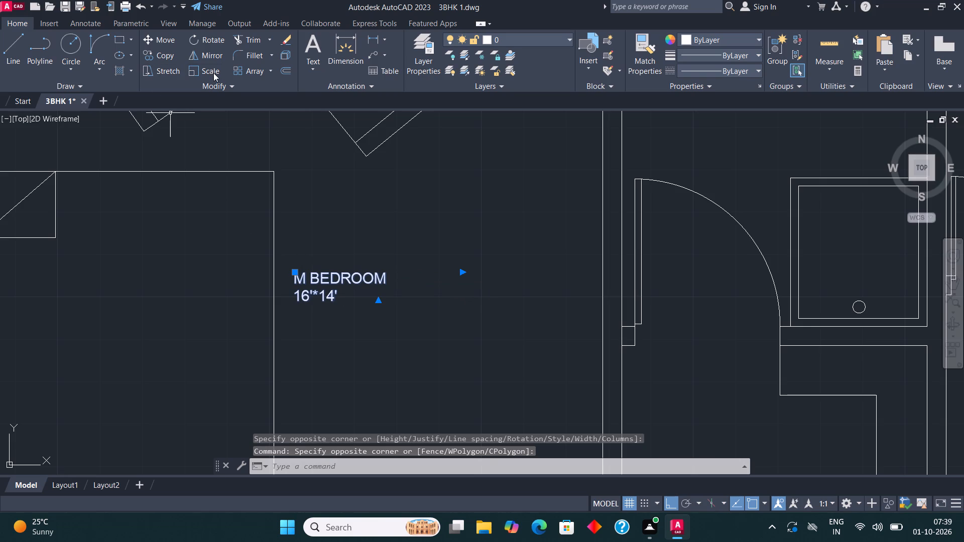
left_click(213, 73)
left_click(312, 289)
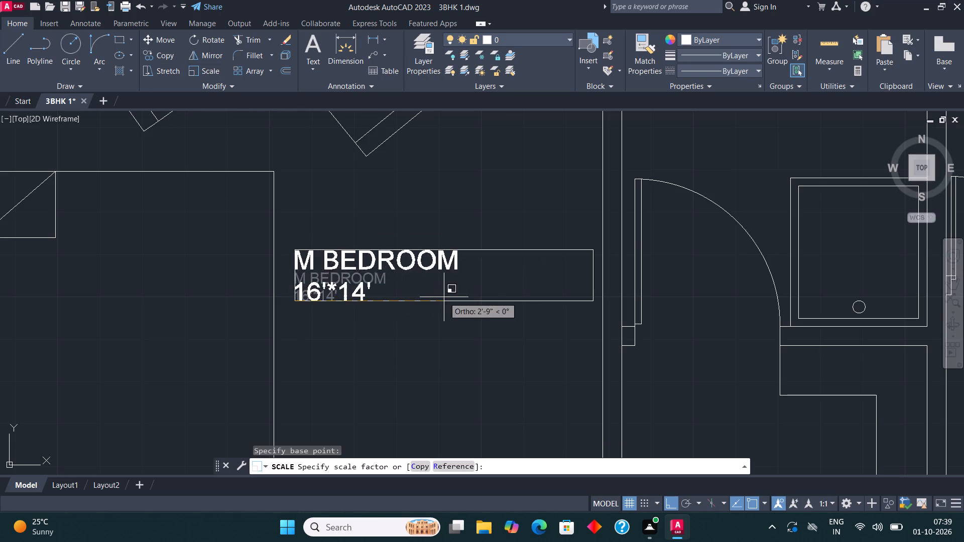
left_click(471, 294)
Copy the M BEDROOM label, with Ortho off, onto the northwest bedroom's wardrobe, into its attached bathroom and into the dressing area.
scroll(163, 312, "down", 3)
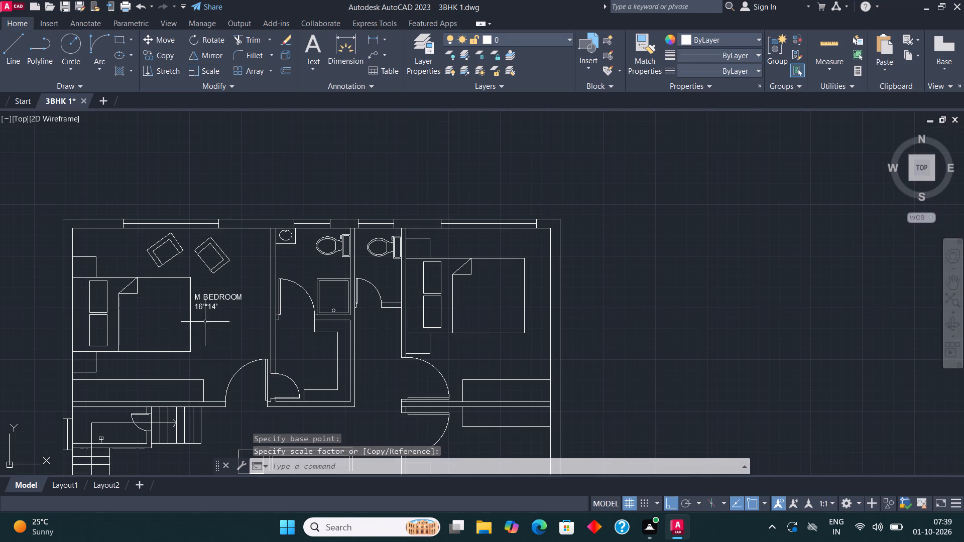
scroll(266, 278, "down", 1)
scroll(197, 305, "up", 1)
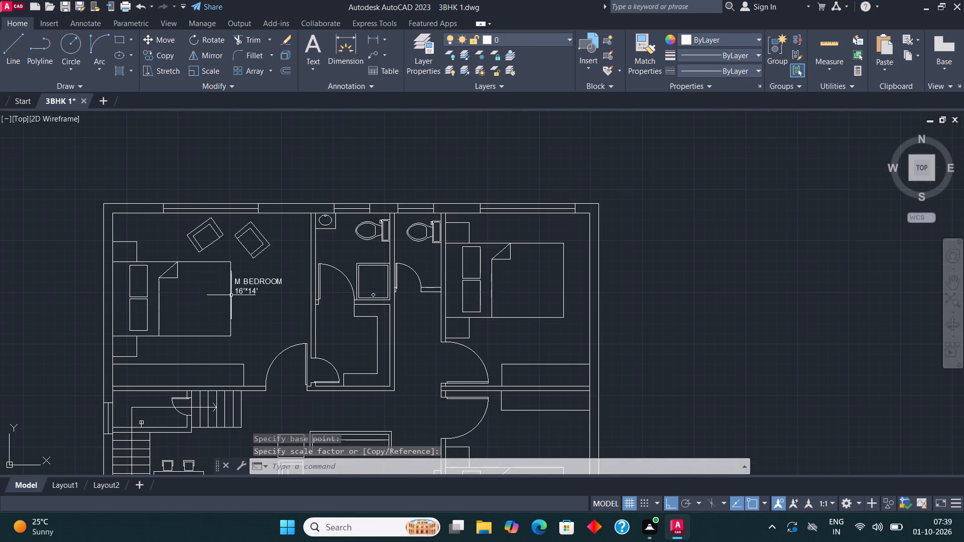
left_click(238, 279)
left_click(161, 60)
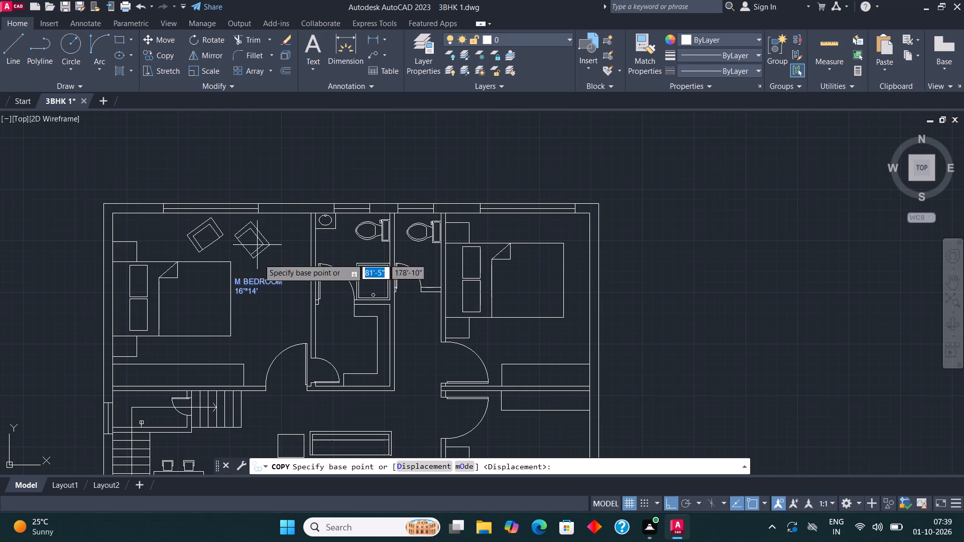
left_click(249, 282)
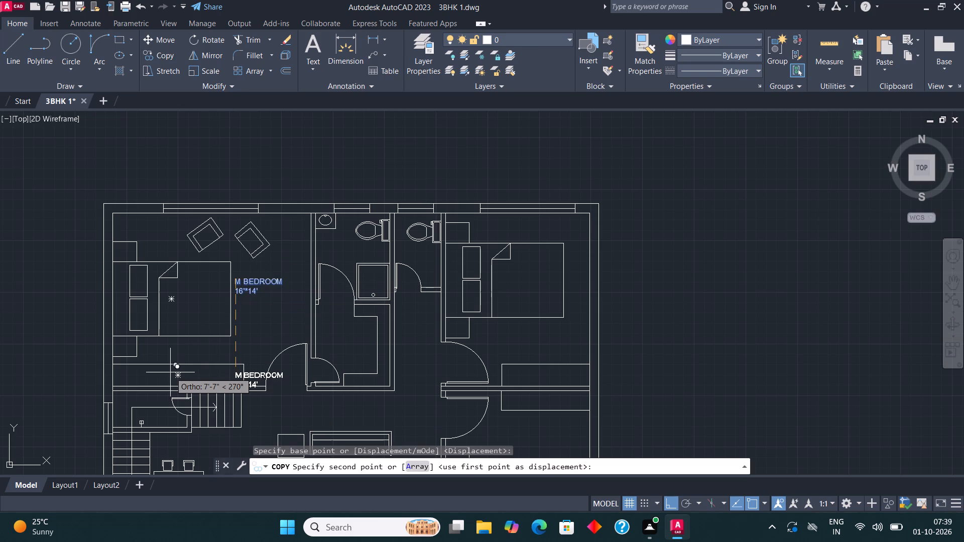
key("F8")
scroll(160, 375, "up", 2)
left_click(142, 362)
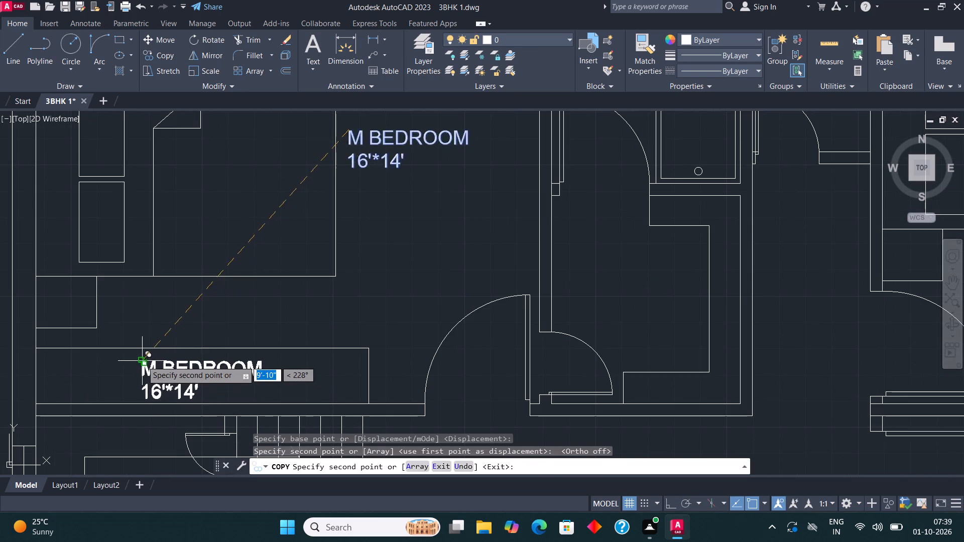
scroll(142, 363, "down", 2)
middle_click_drag(342, 248, 322, 251)
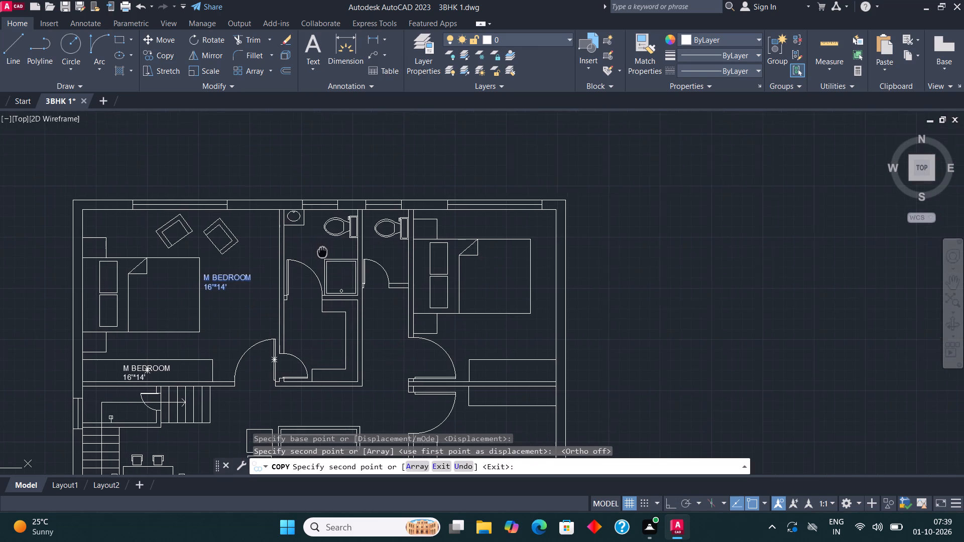
middle_click_drag(322, 251, 292, 285)
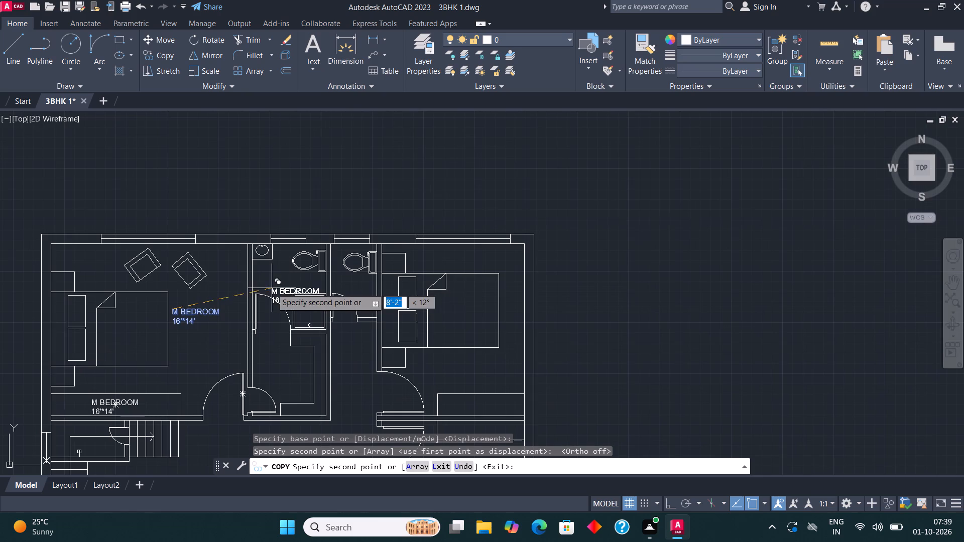
scroll(272, 288, "up", 2)
left_click(224, 252)
scroll(289, 209, "down", 1)
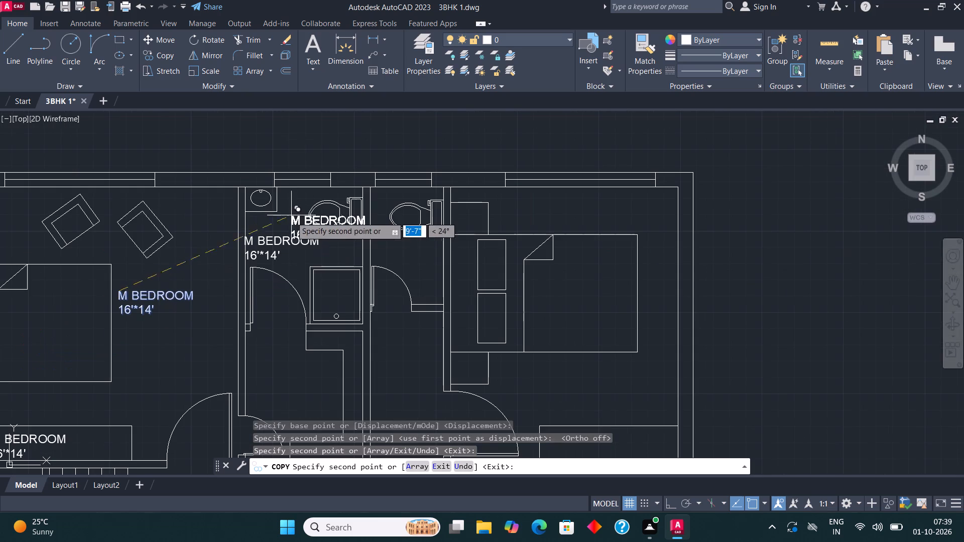
left_click(261, 373)
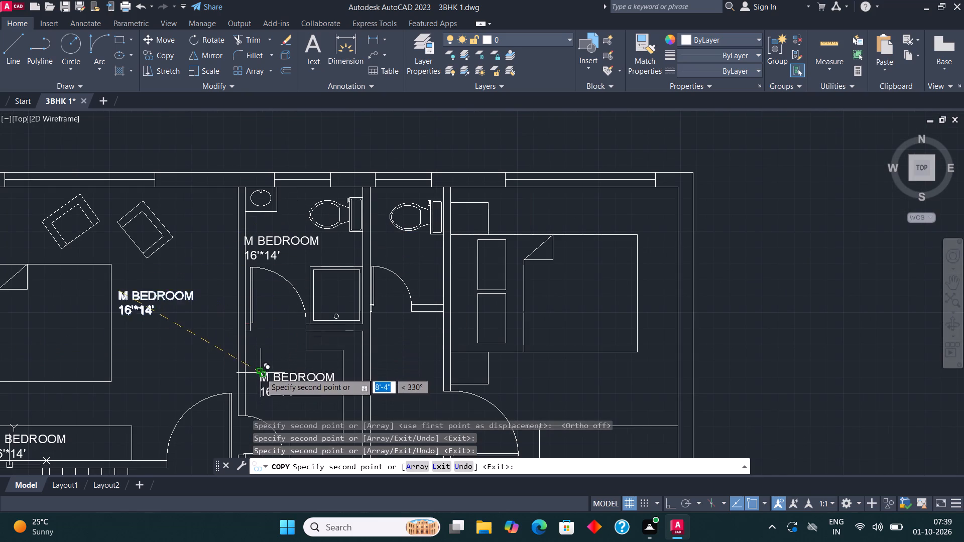
Place further copies of the label in the second bathroom below the toilet and in the northeast bedroom south of the bed.
scroll(235, 345, "down", 2)
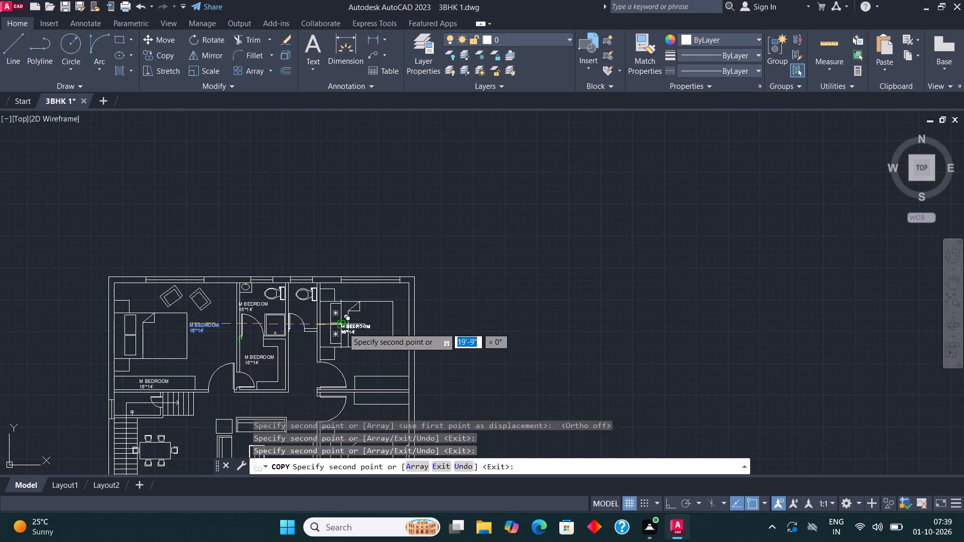
scroll(301, 310, "up", 3)
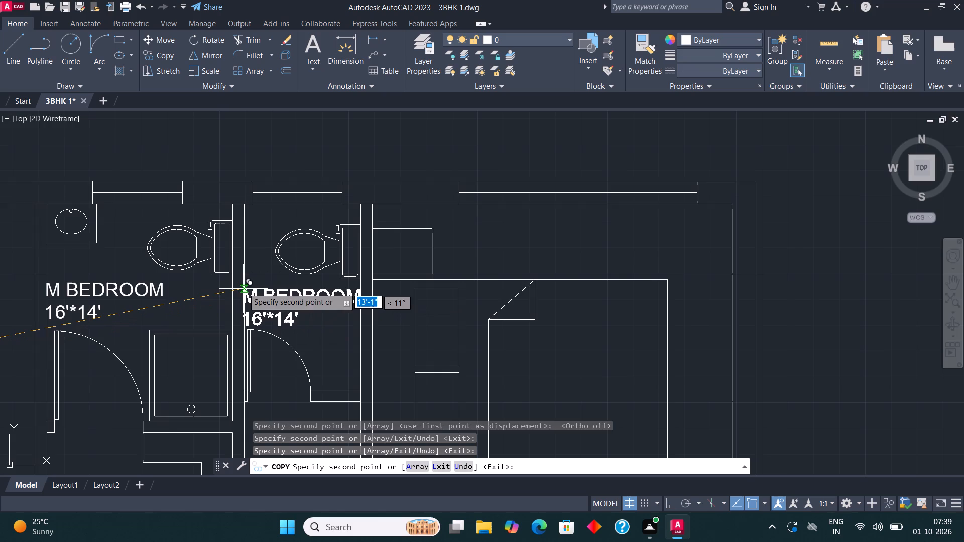
left_click(244, 288)
scroll(244, 288, "down", 3)
scroll(285, 339, "up", 2)
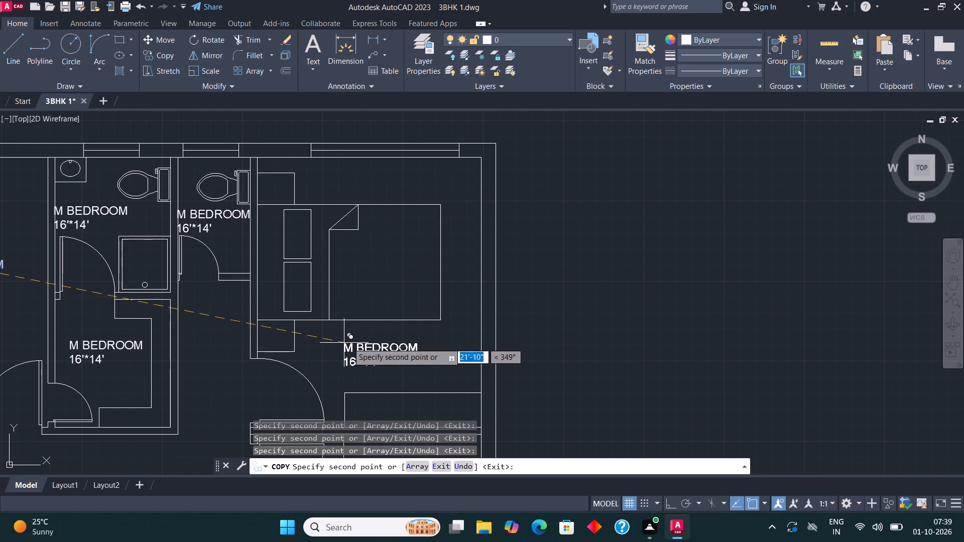
left_click(357, 340)
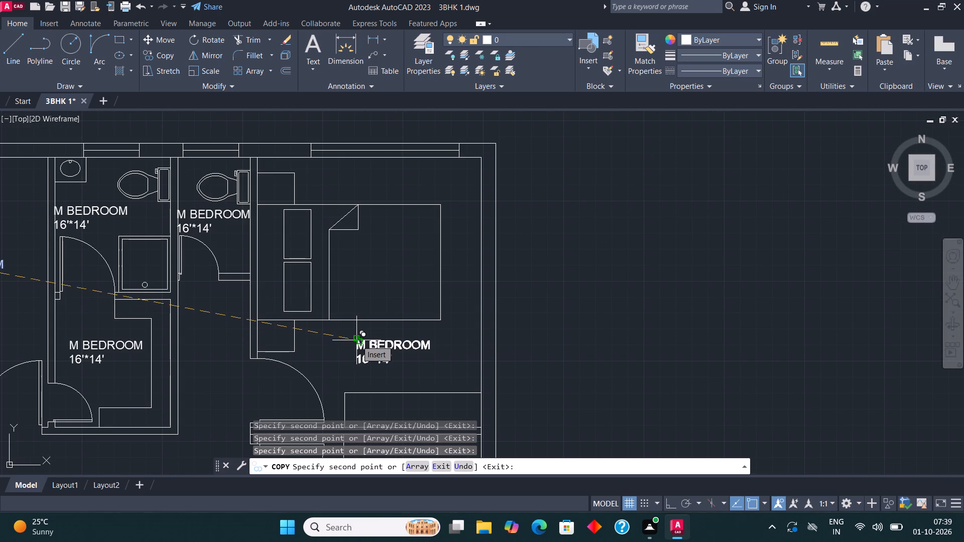
Copy the M BEDROOM label onto the two back-to-back wardrobes of the east bedrooms and into the southeast bedroom, north of its bed.
scroll(382, 200, "down", 1)
scroll(388, 323, "up", 1)
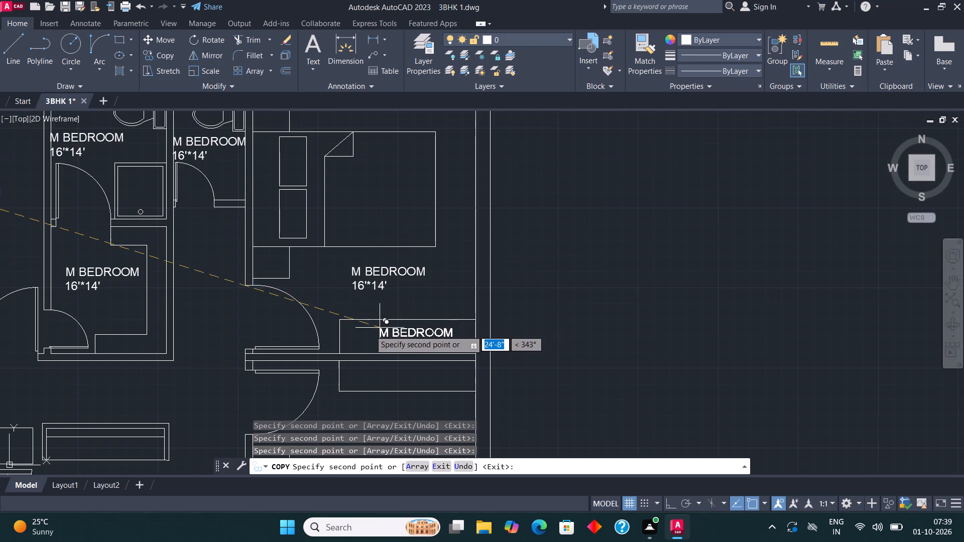
left_click(368, 324)
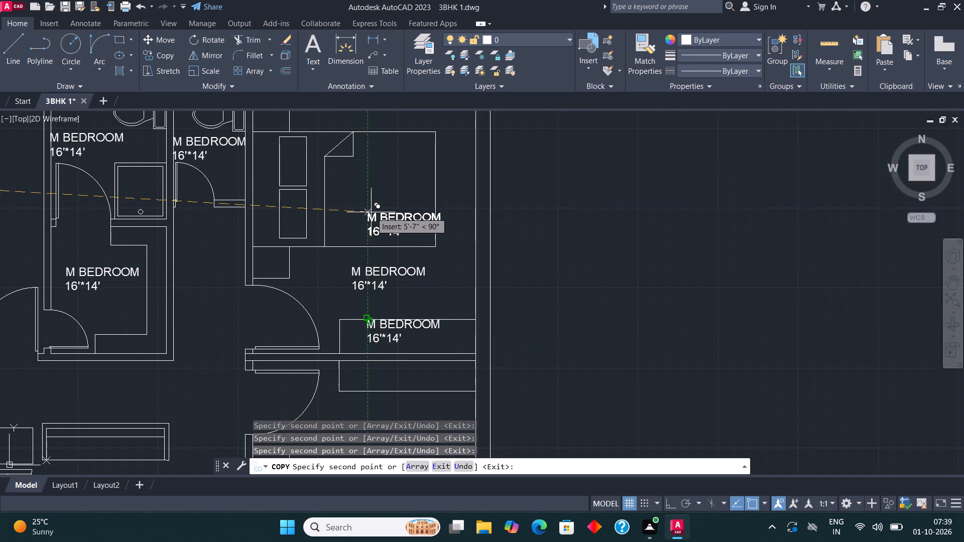
scroll(370, 224, "down", 1)
scroll(365, 321, "up", 3)
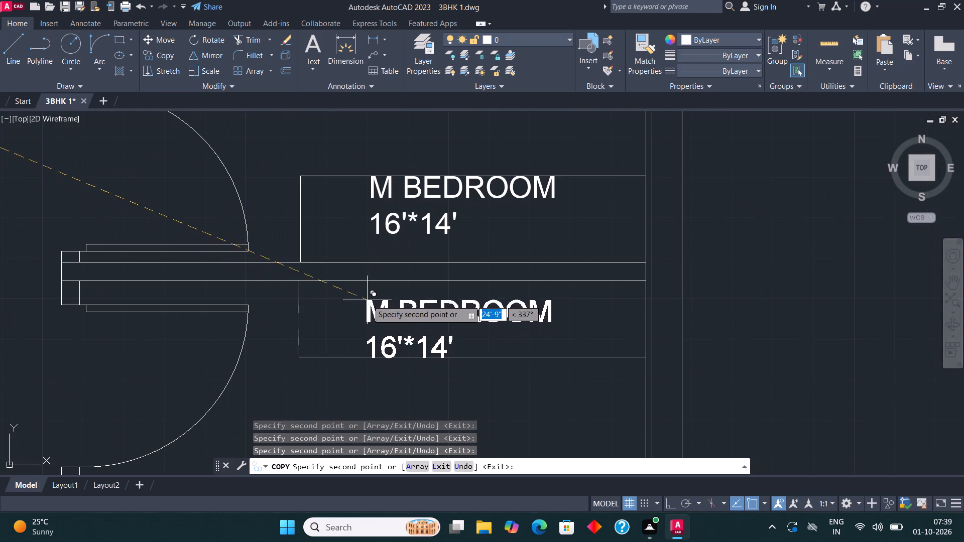
left_click(375, 293)
scroll(380, 232, "down", 3)
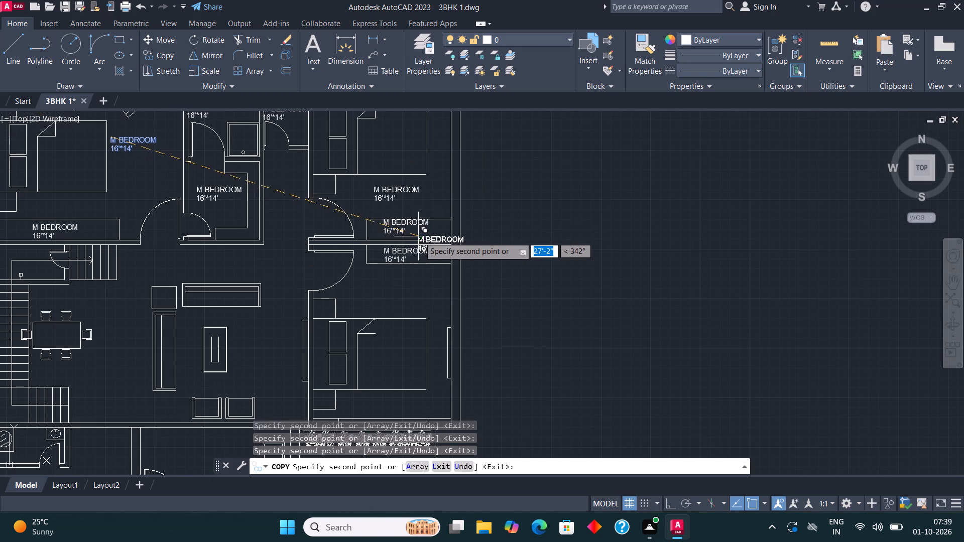
scroll(421, 239, "down", 2)
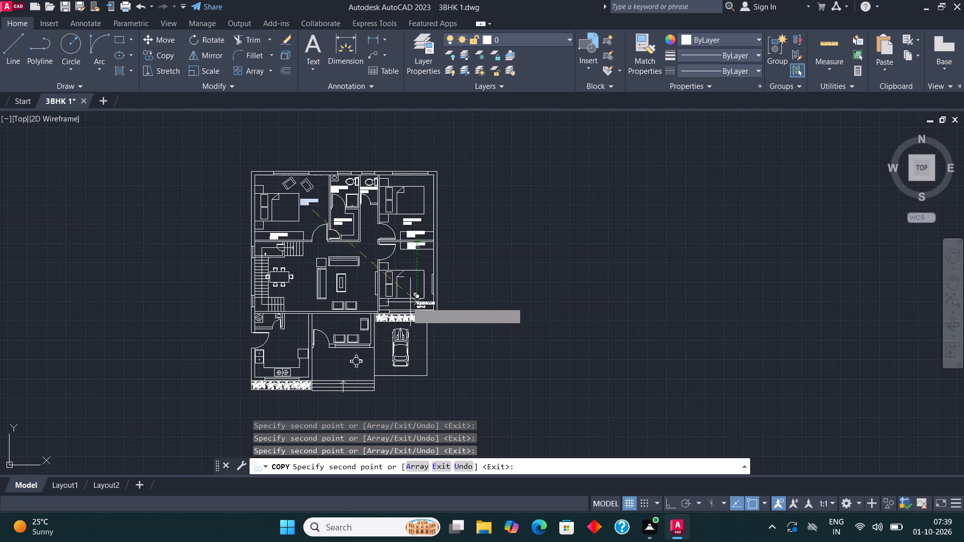
scroll(385, 300, "up", 2)
left_click(428, 203)
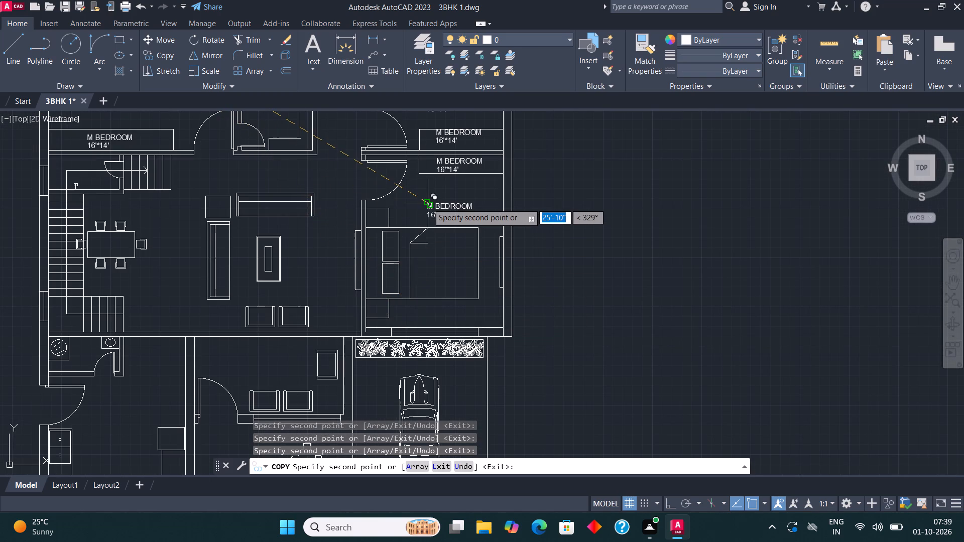
Place further label copies east of the living room's centre table, on the north stair landing and on the south stair landing.
scroll(431, 212, "down", 1)
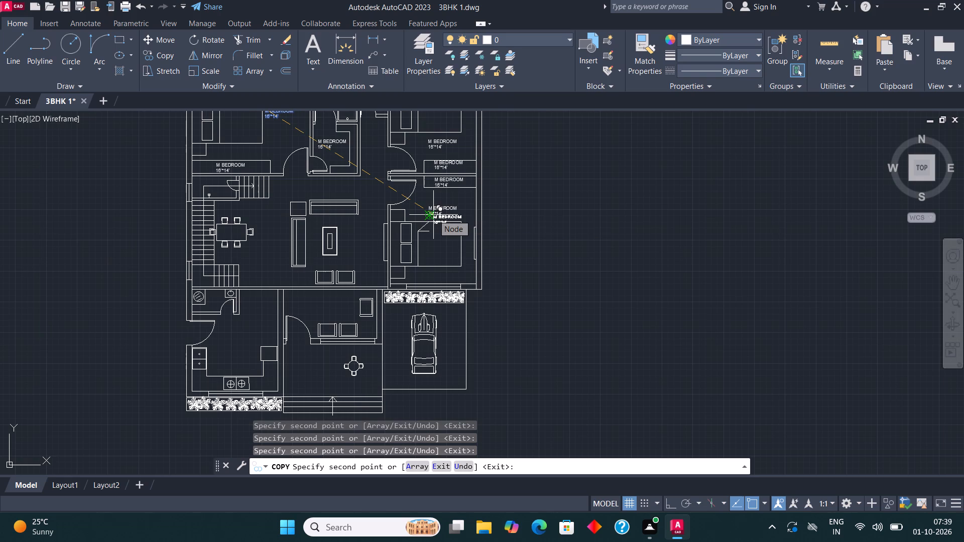
scroll(346, 229, "up", 2)
left_click(334, 246)
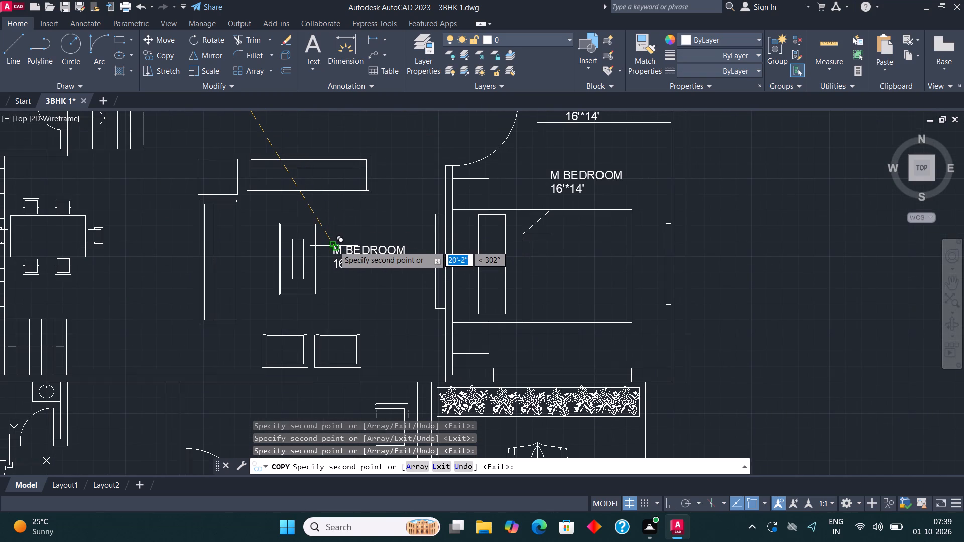
scroll(240, 310, "down", 2)
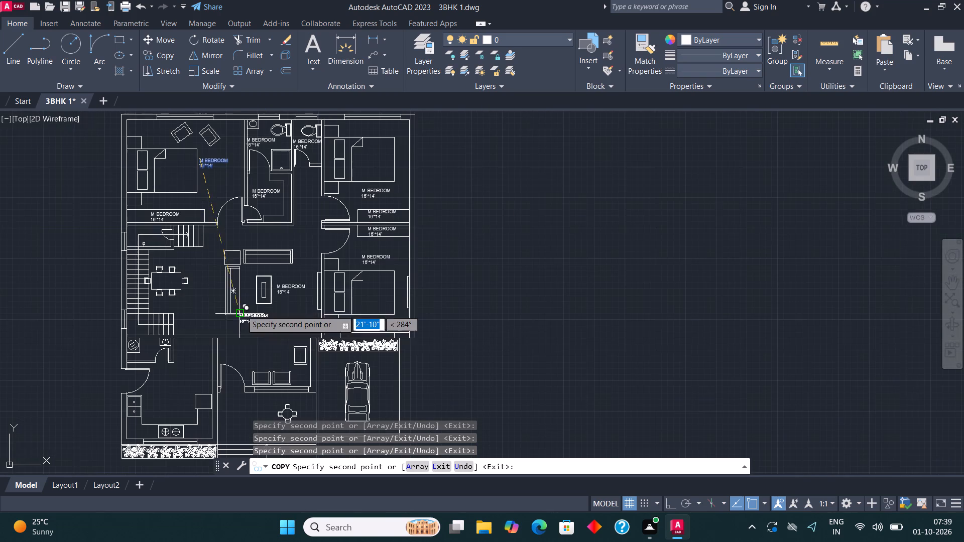
scroll(137, 241, "up", 2)
left_click(133, 222)
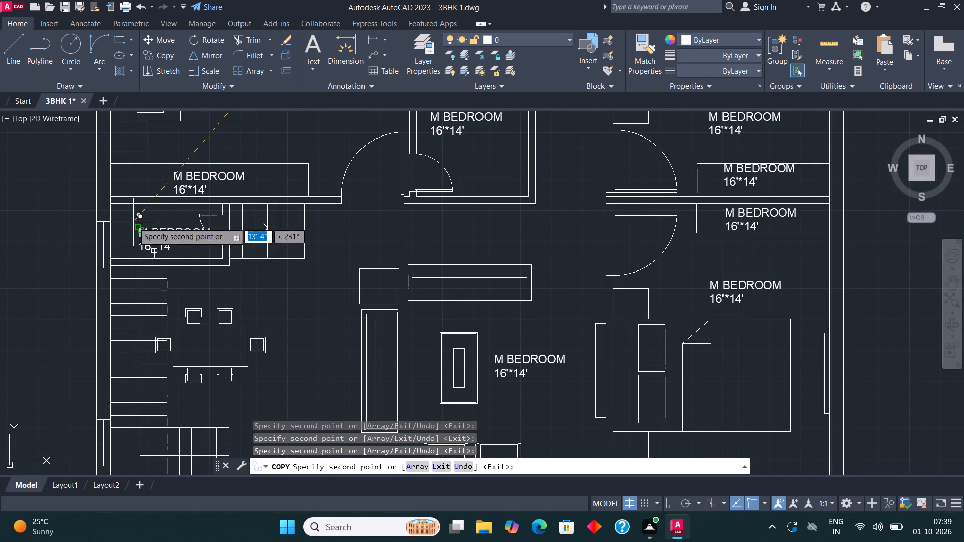
scroll(303, 225, "down", 3)
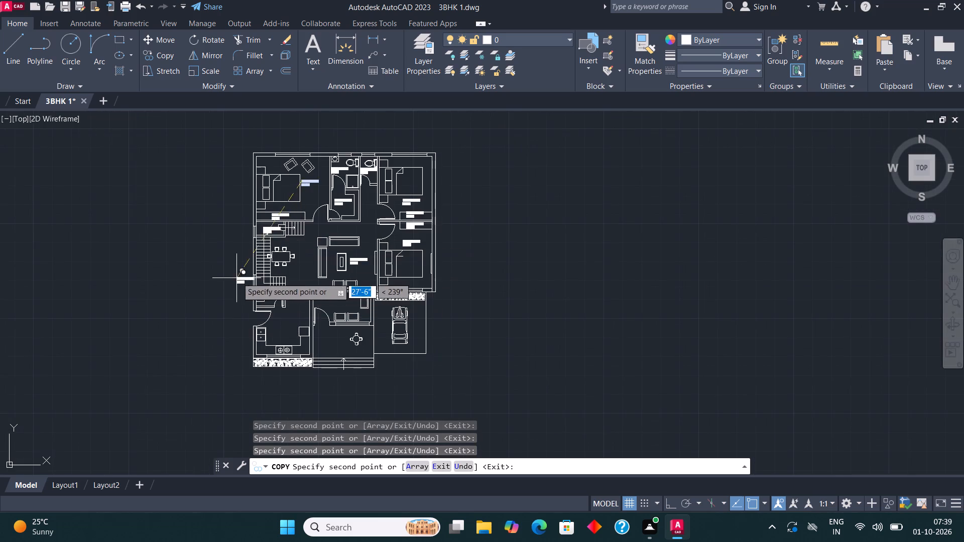
scroll(248, 274, "up", 2)
scroll(311, 303, "up", 2)
left_click(206, 274)
Place label copies in the middle of the kitchen, in the small wash area north of it and on the kitchen's square east unit.
scroll(198, 286, "down", 3)
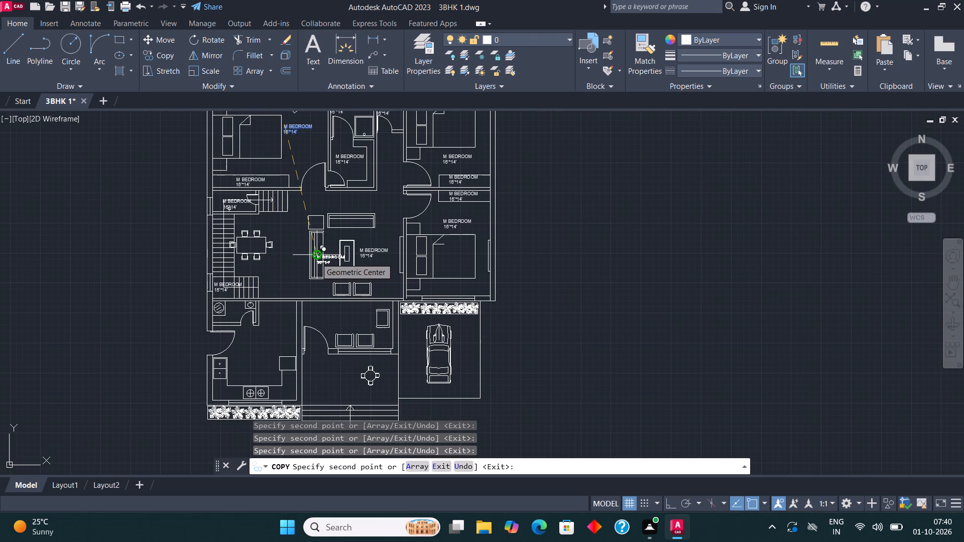
scroll(234, 368, "up", 2)
left_click(235, 349)
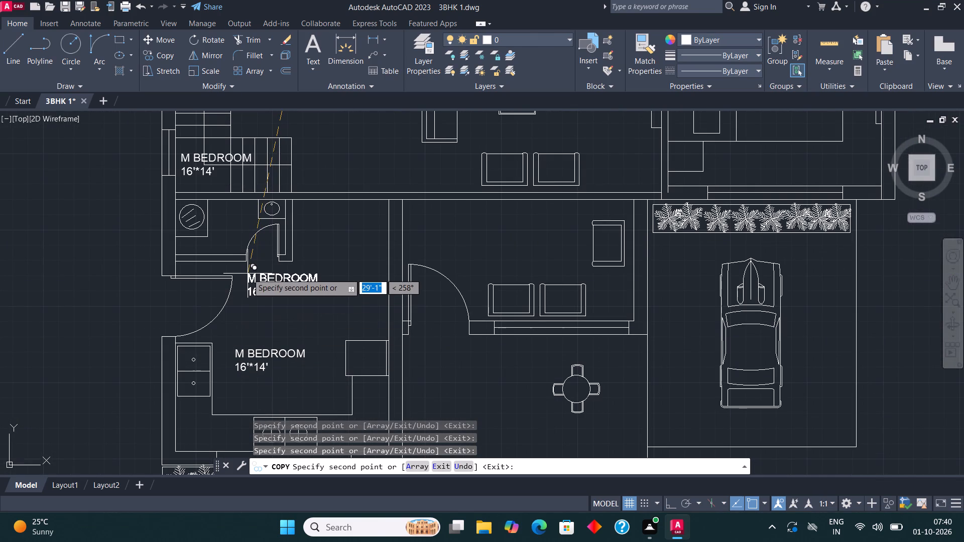
left_click(182, 223)
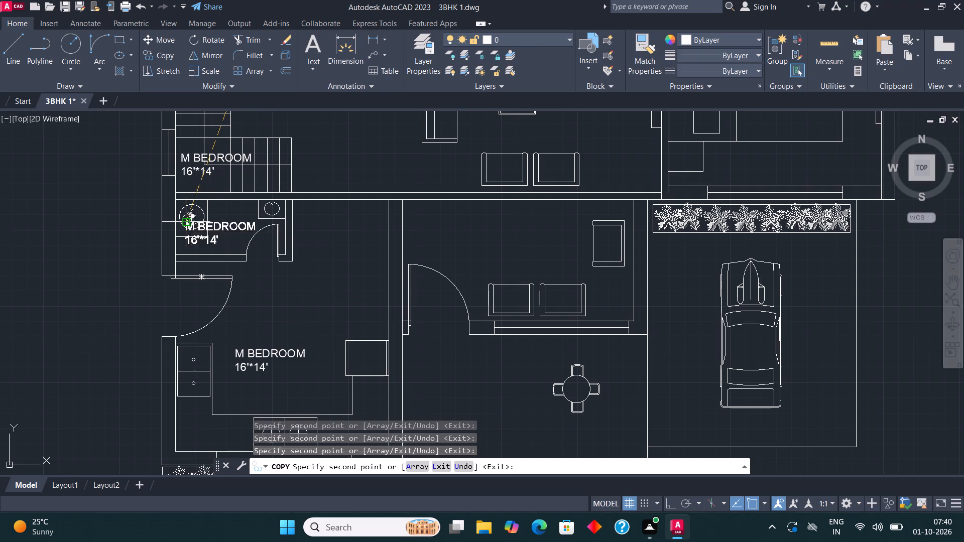
left_click(355, 354)
Place label copies on the front porch, southwest of its round table, and in the sitting room, north of the two armchairs.
scroll(305, 265, "down", 2)
scroll(356, 334, "up", 2)
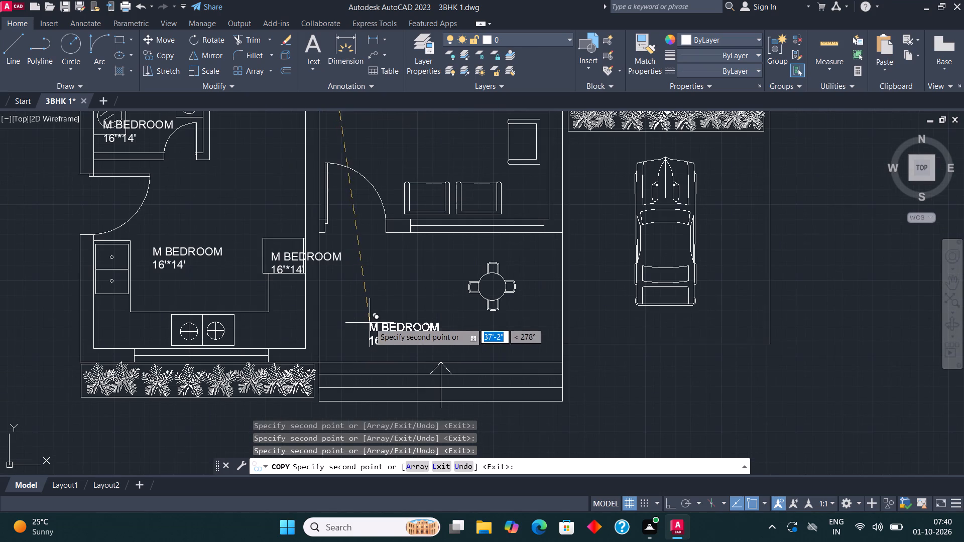
left_click(358, 316)
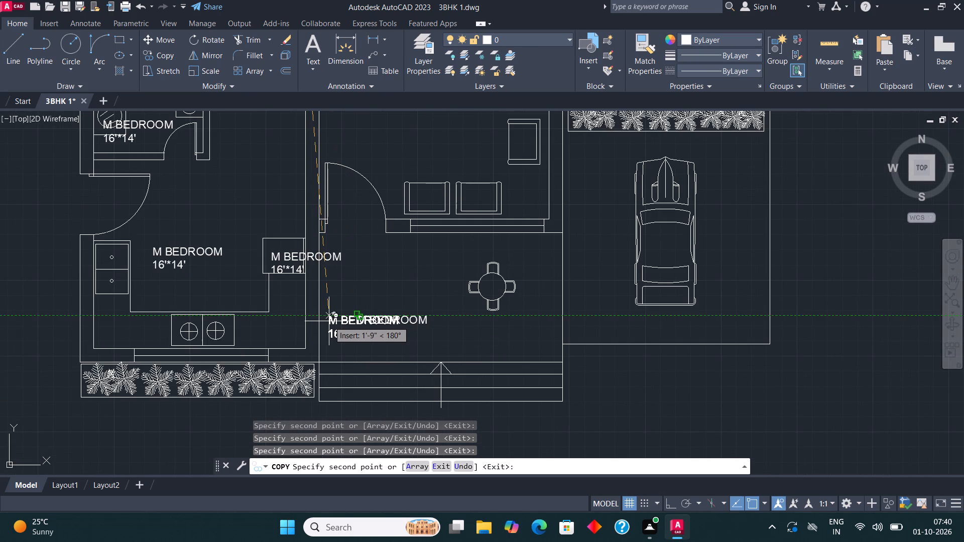
scroll(316, 297, "down", 2)
scroll(345, 250, "up", 2)
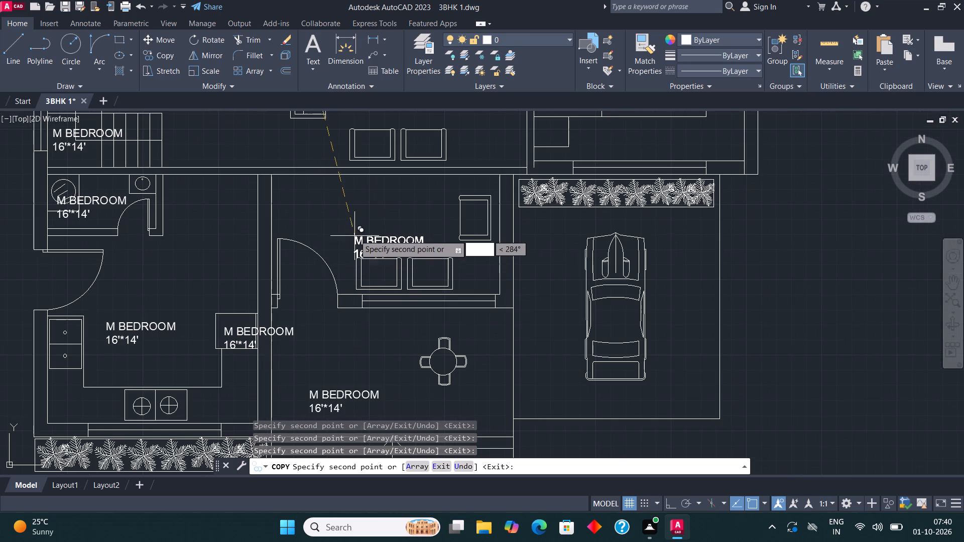
left_click(352, 220)
Place the last label copies on the parked car and in the dining area just east of the south stair flight.
scroll(341, 276, "down", 1)
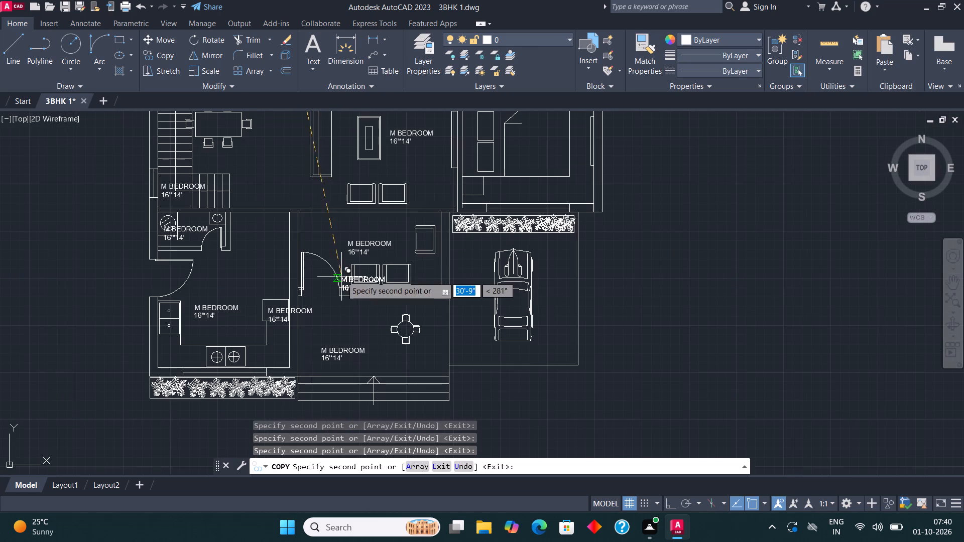
scroll(499, 304, "up", 2)
left_click(485, 288)
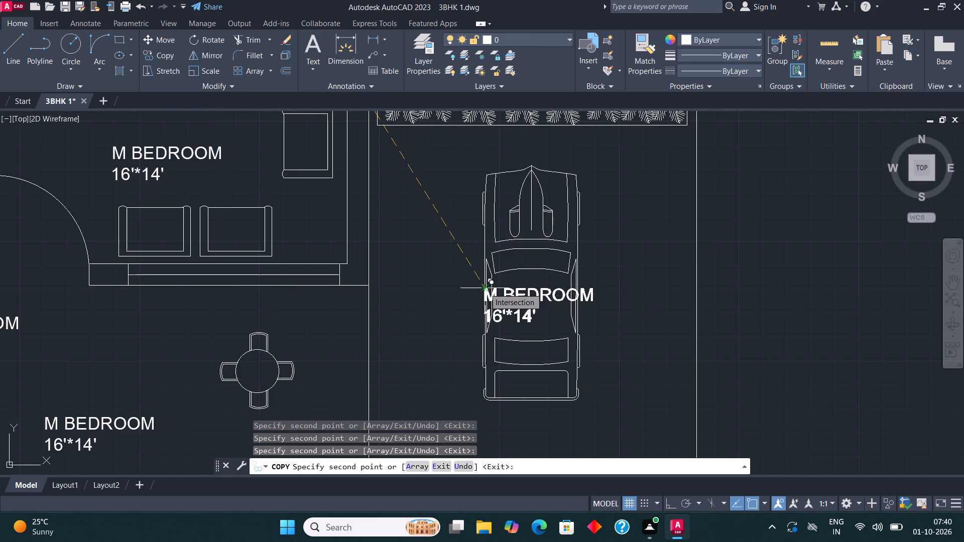
scroll(308, 415, "down", 3)
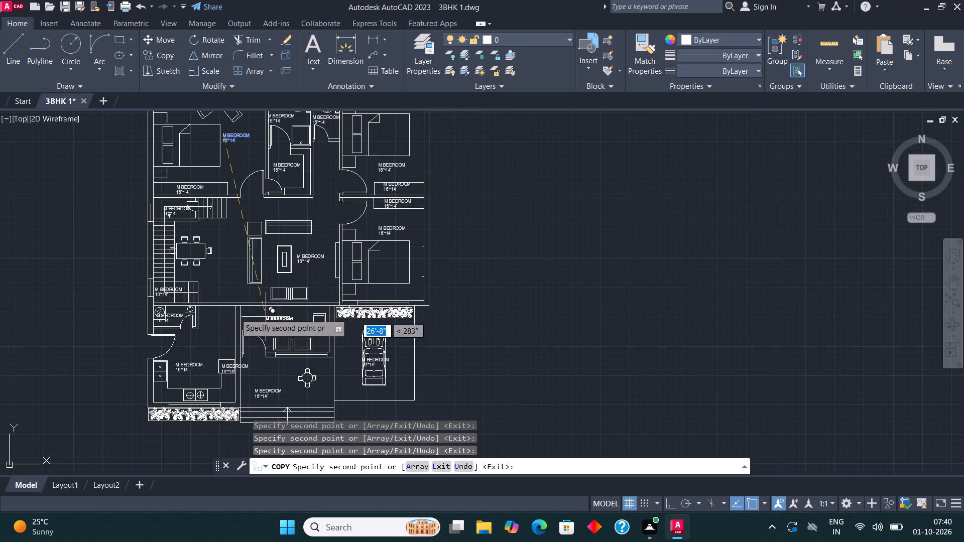
scroll(194, 285, "up", 3)
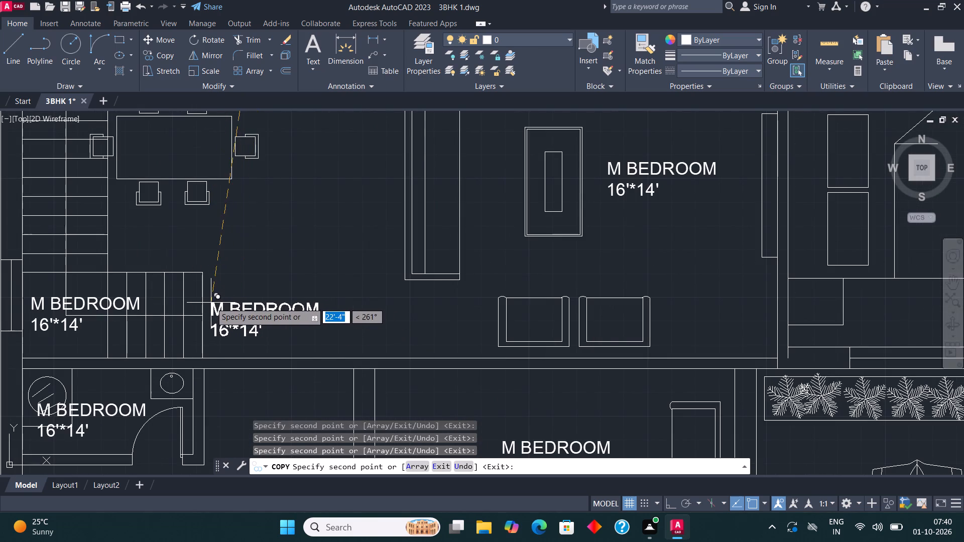
left_click(211, 303)
scroll(219, 323, "down", 3)
key("Escape")
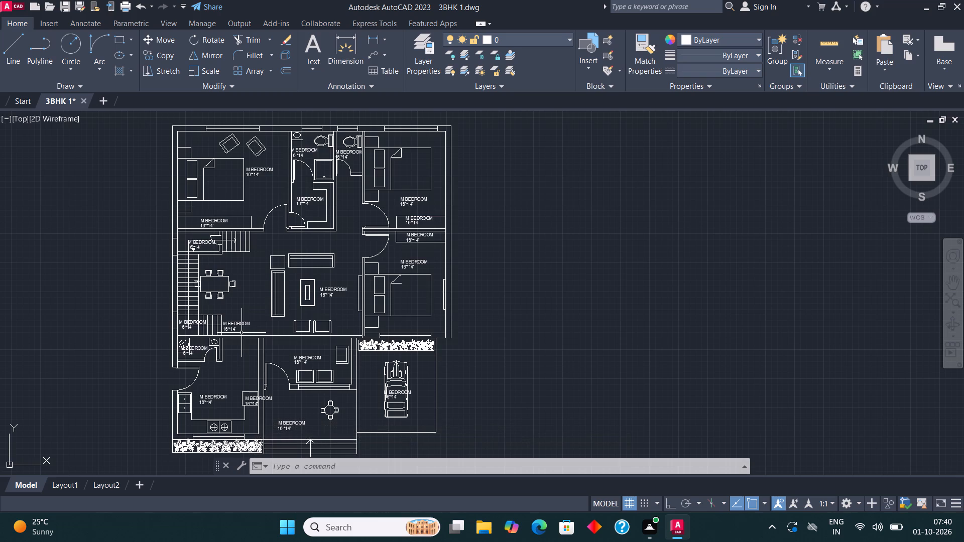
Open the copied label in the toilet with the washbasin, north of the dressing area, for editing and clear its text.
scroll(242, 333, "down", 2)
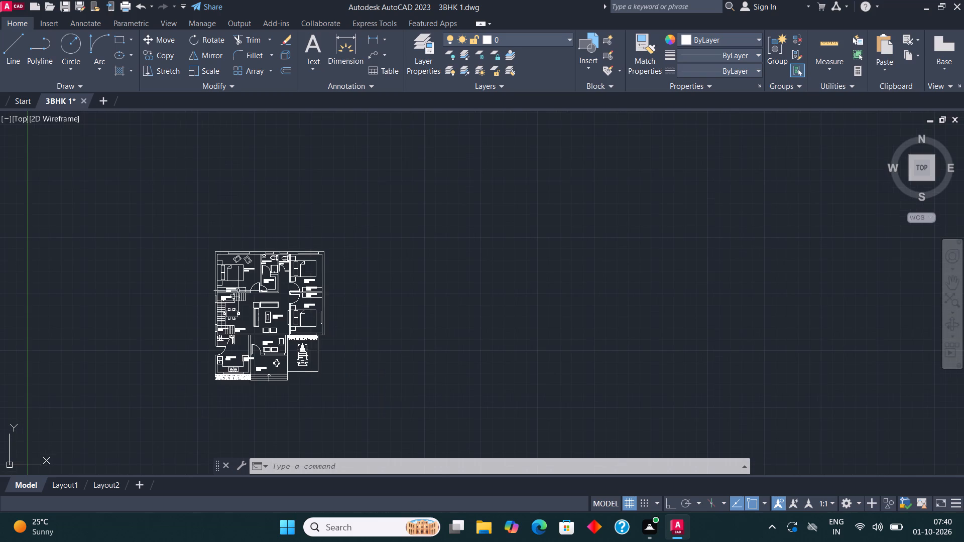
scroll(237, 261, "up", 3)
middle_click_drag(389, 242, 341, 232)
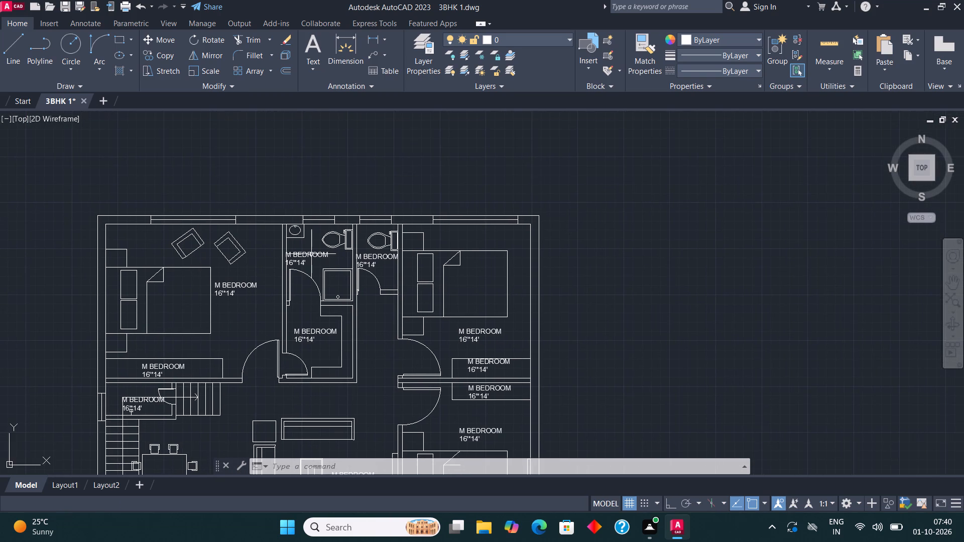
scroll(311, 254, "up", 3)
left_click(294, 247)
right_click(293, 254)
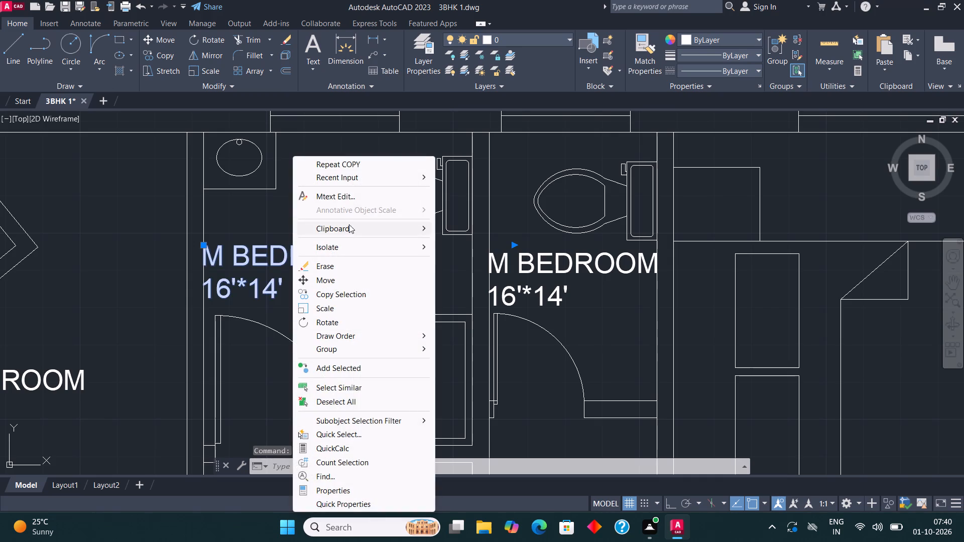
left_click(351, 200)
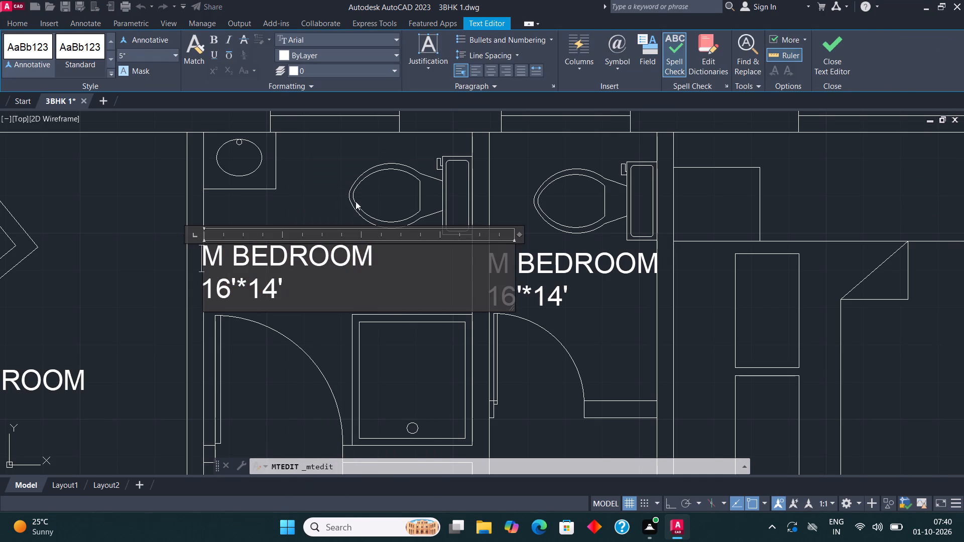
left_click(289, 281)
key("BackSpace")
key("BackSpace")
key("BackSpace")
key("BackSpace")
key("BackSpace")
key("BackSpace")
key("BackSpace")
key("BackSpace")
key("BackSpace")
key("BackSpace")
key("BackSpace")
key("BackSpace")
key("BackSpace")
key("BackSpace")
key("BackSpace")
key("BackSpace")
key("BackSpace")
key("BackSpace")
key("BackSpace")
key("BackSpace")
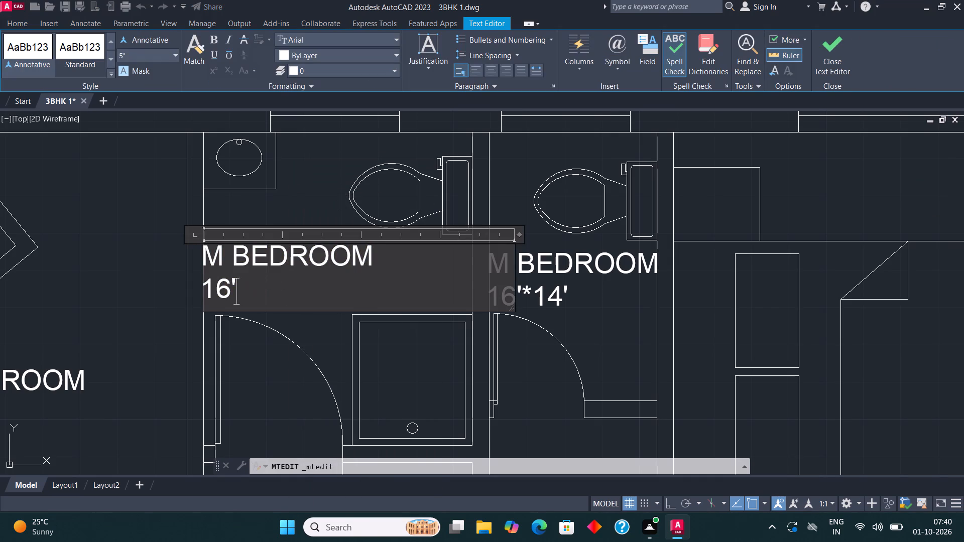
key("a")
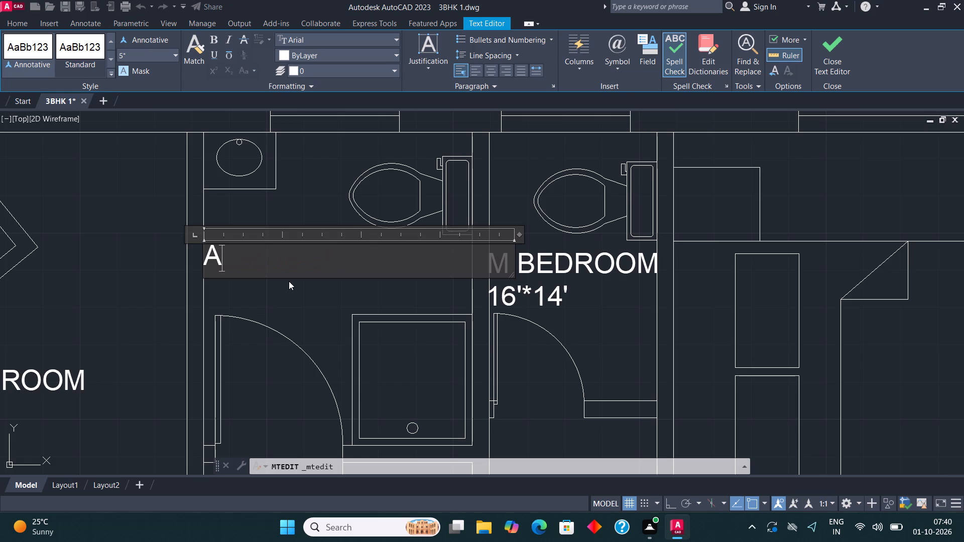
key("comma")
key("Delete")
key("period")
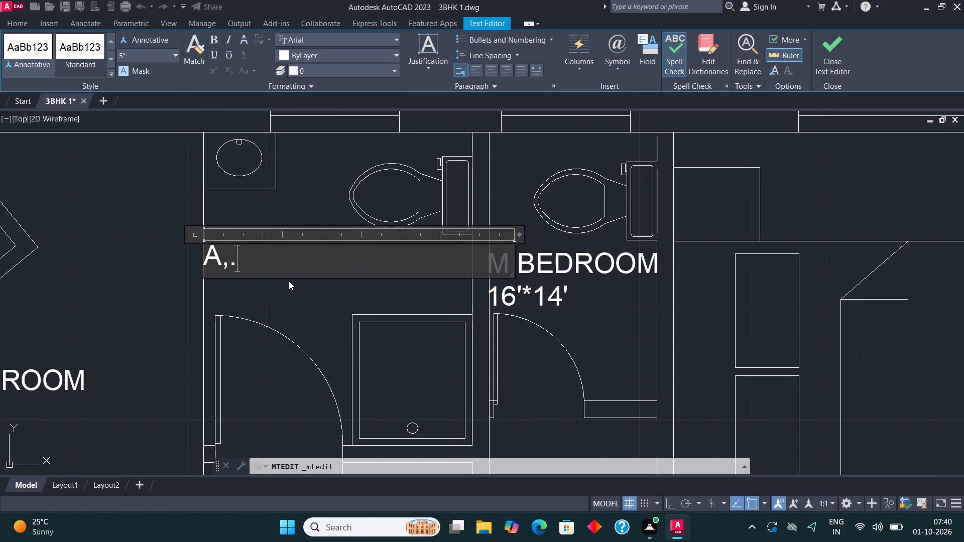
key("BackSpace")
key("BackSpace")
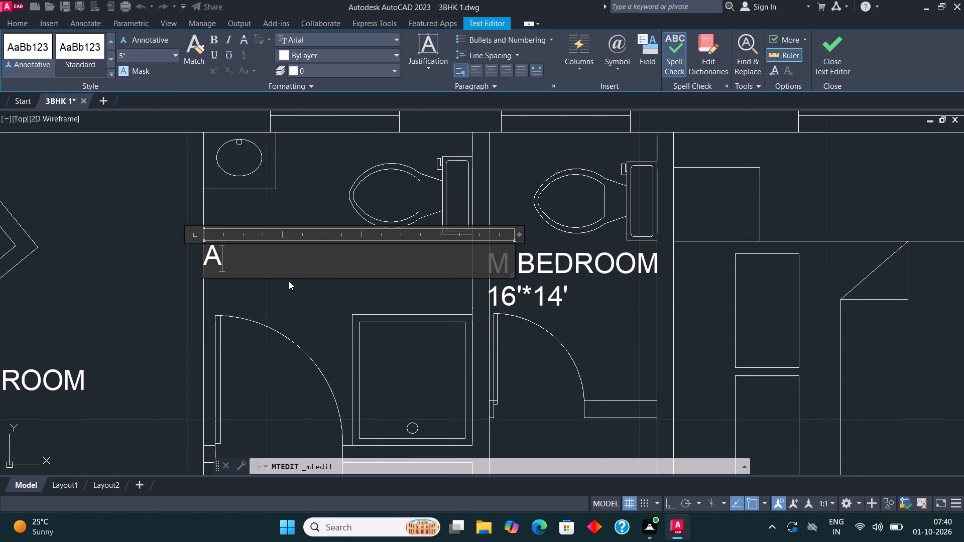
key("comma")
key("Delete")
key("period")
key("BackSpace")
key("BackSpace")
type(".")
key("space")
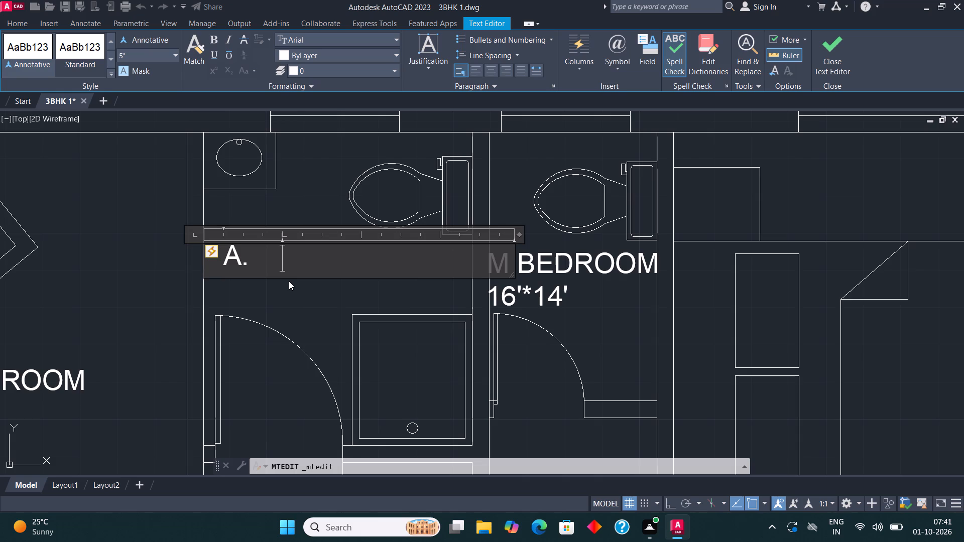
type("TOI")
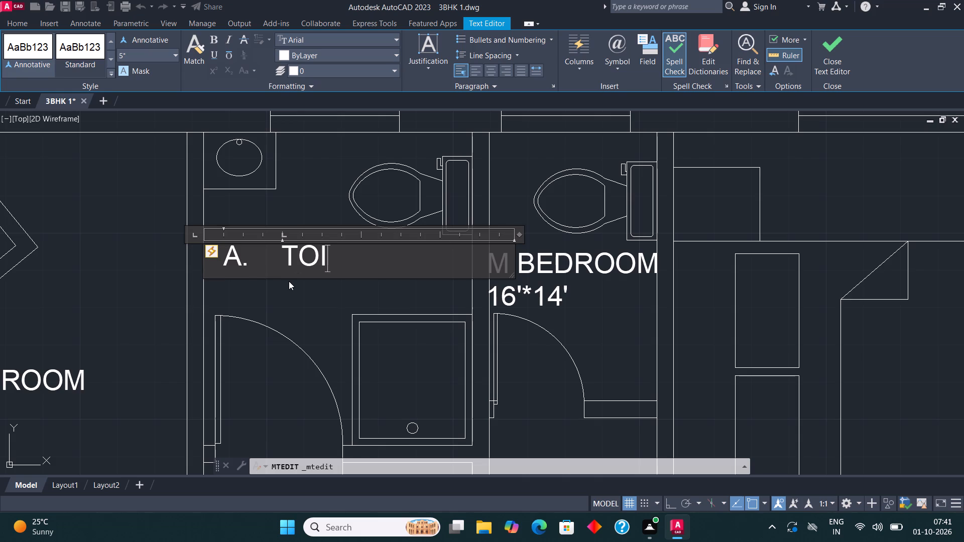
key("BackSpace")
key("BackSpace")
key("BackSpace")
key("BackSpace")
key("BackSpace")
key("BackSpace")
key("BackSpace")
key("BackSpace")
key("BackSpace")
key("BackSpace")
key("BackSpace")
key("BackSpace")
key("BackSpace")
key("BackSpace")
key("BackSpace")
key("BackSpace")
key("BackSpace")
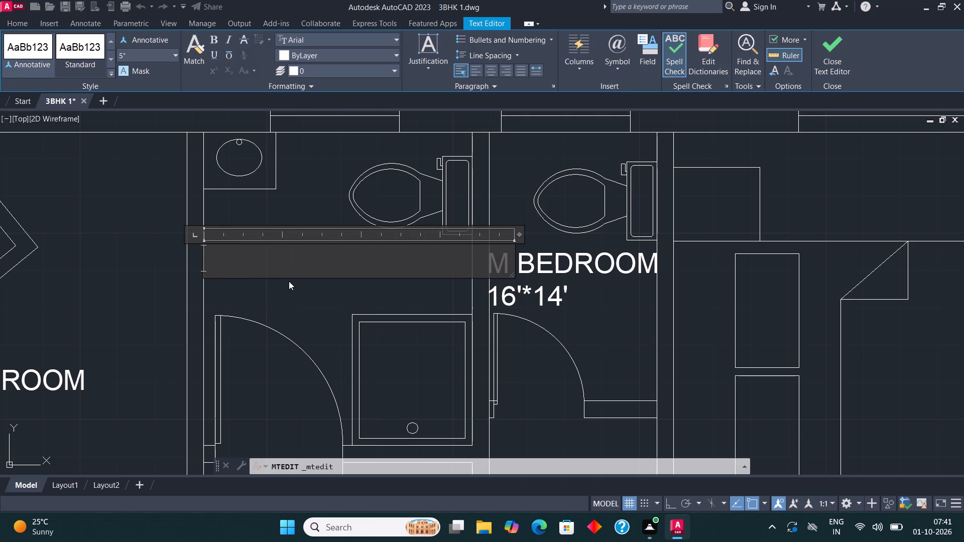
Enter A TOI with 6'*7' on a second line as the toilet's label and finish the text edit.
type("A TOI")
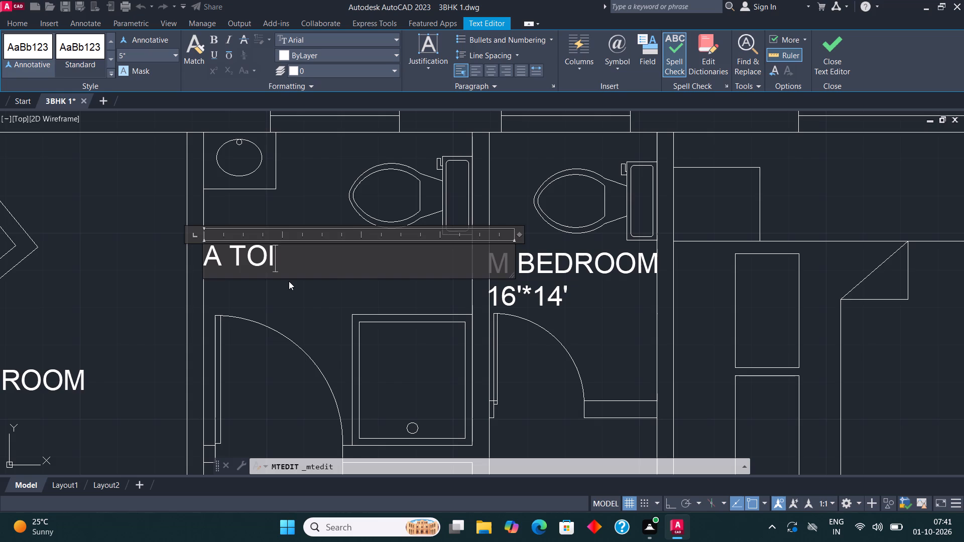
key("Return")
type("6'")
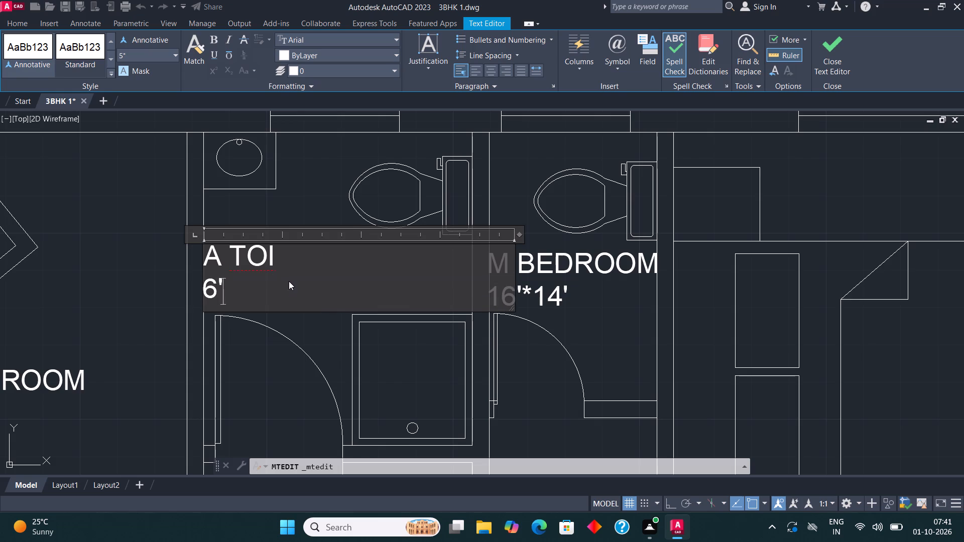
type("*7'")
left_click(824, 42)
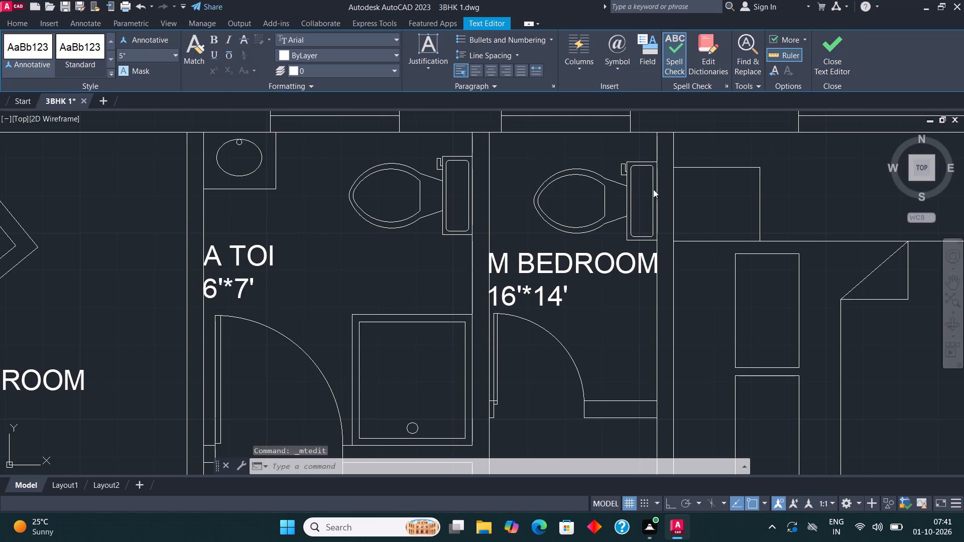
Move the A TOI label about 1'-8" east, away from the toilet's west wall.
scroll(300, 248, "down", 1)
scroll(266, 259, "up", 2)
left_click(261, 249)
left_click(236, 215)
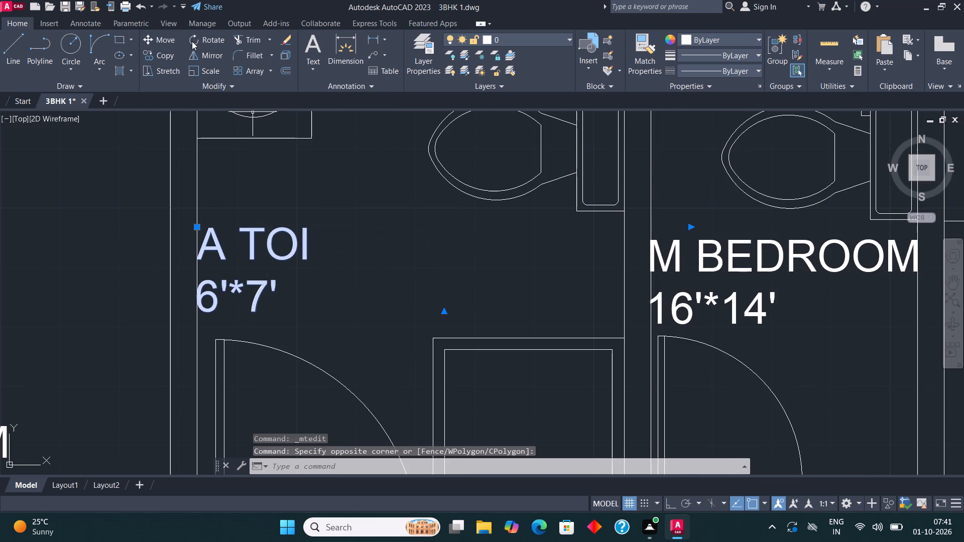
left_click(157, 39)
left_click(261, 256)
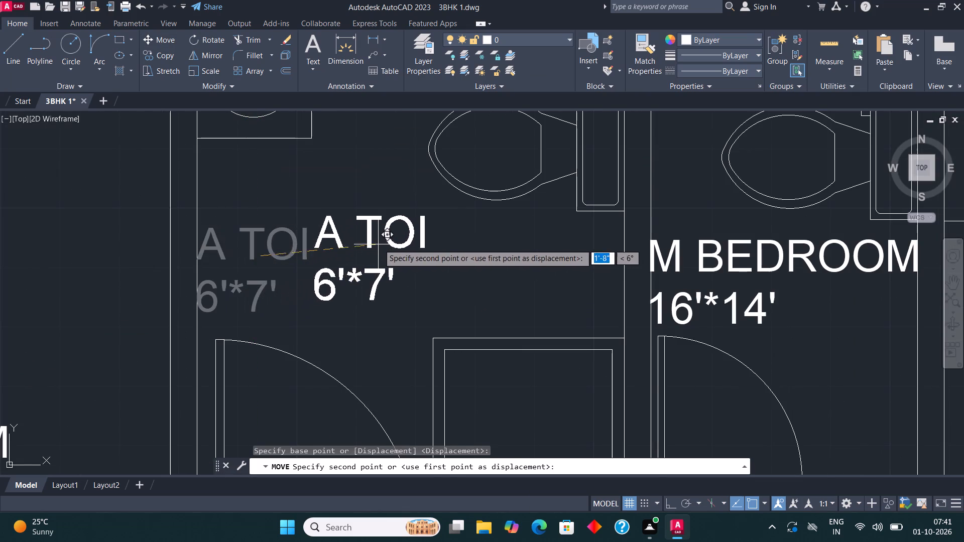
left_click(379, 244)
Replace the label in the space south of the A TOI toilet with DRESSING and 6'*6'6" on a second line.
scroll(229, 269, "down", 3)
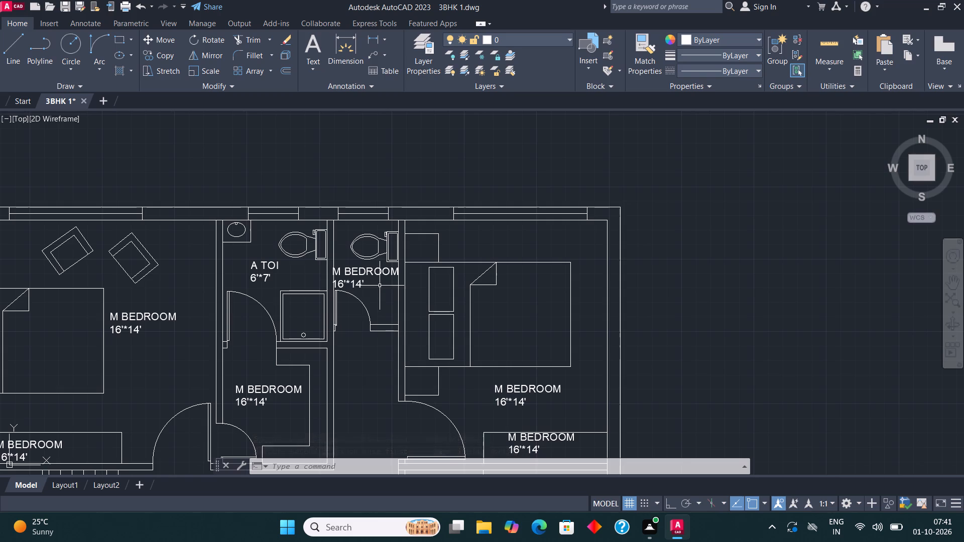
scroll(243, 405, "up", 2)
left_click(253, 376)
right_click(253, 367)
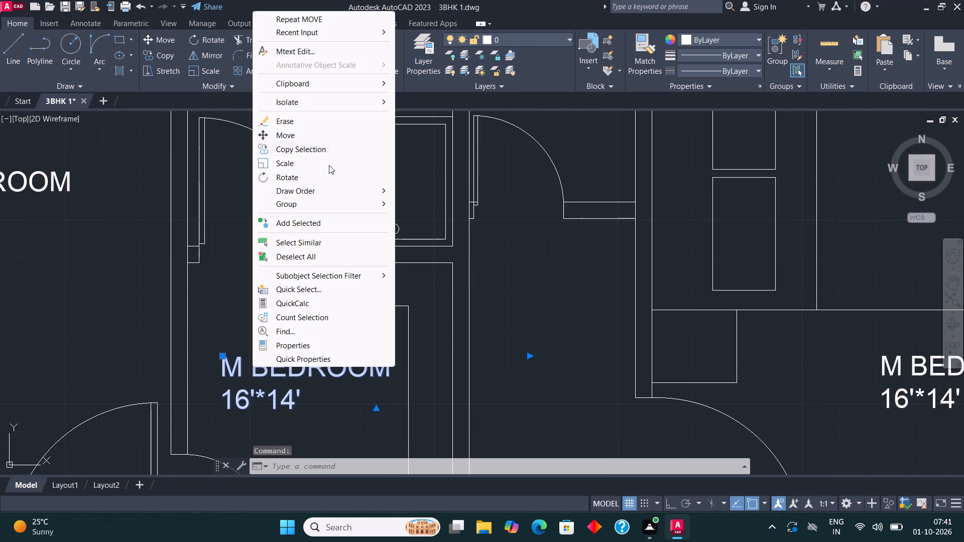
left_click(310, 48)
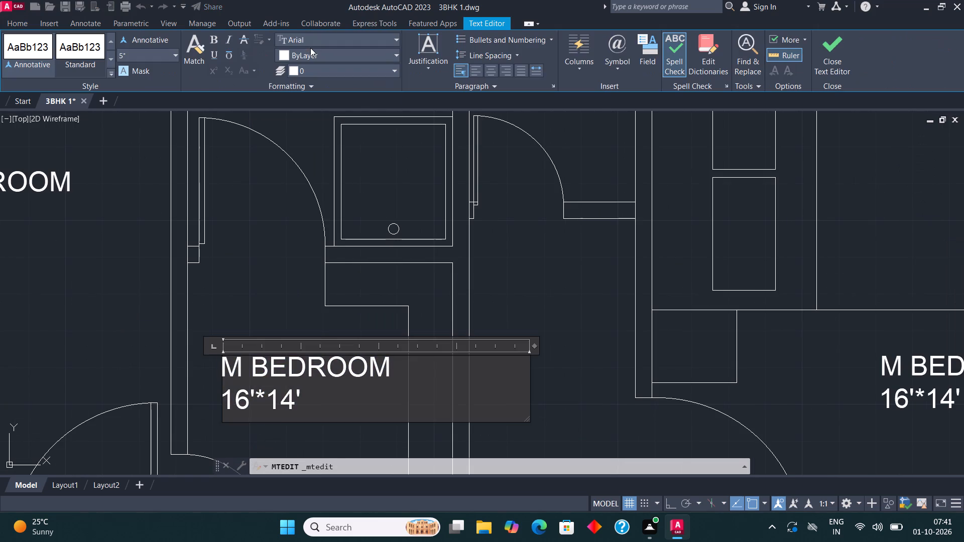
left_click(315, 395)
key("BackSpace")
key("BackSpace")
key("BackSpace")
key("BackSpace")
key("BackSpace")
key("BackSpace")
key("BackSpace")
key("BackSpace")
key("BackSpace")
key("BackSpace")
key("BackSpace")
key("BackSpace")
key("BackSpace")
key("BackSpace")
key("BackSpace")
key("BackSpace")
key("BackSpace")
key("BackSpace")
key("BackSpace")
key("BackSpace")
type("DRESSING")
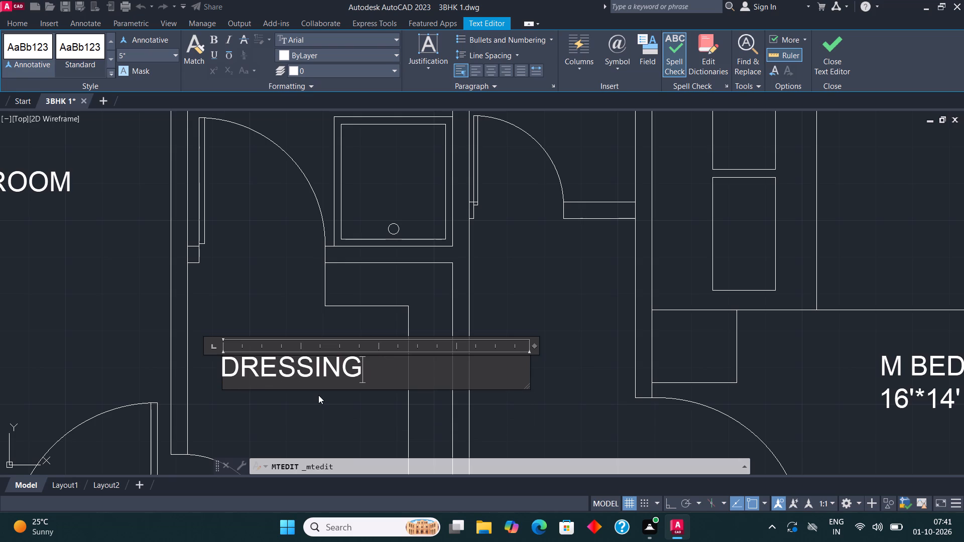
key("Return")
type("6'")
type("*6'6\"")
left_click(821, 55)
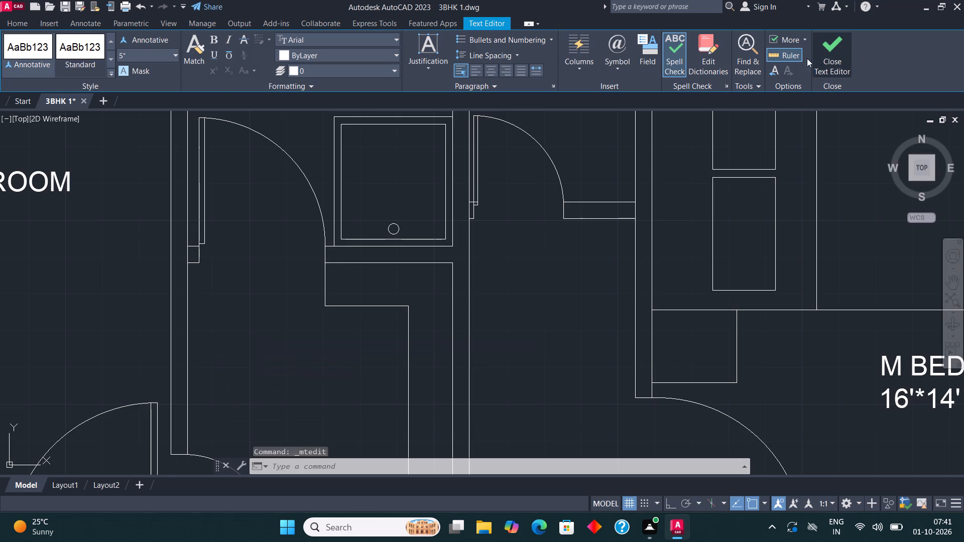
Replace the label in the toilet east of A TOI with C TOILET and 6'*6' on a second line.
scroll(240, 337, "down", 3)
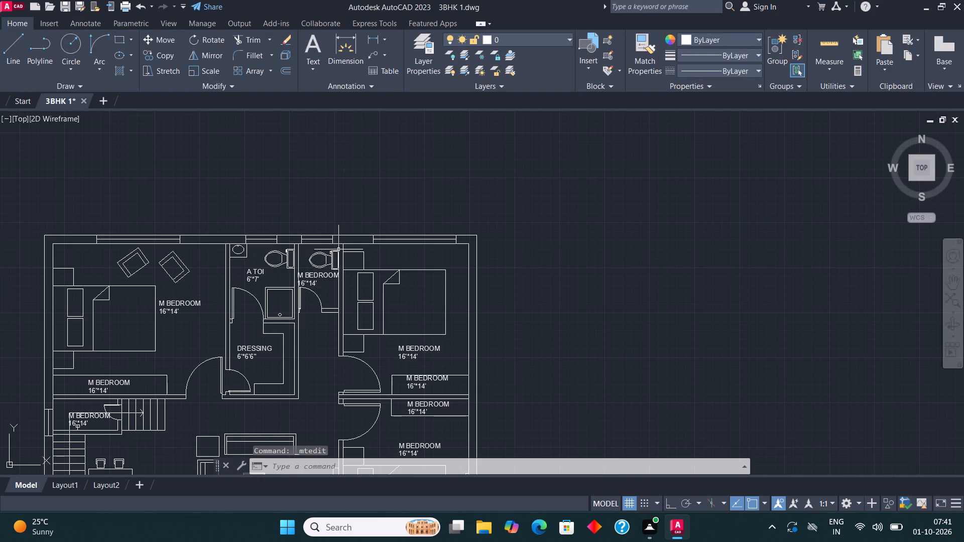
scroll(328, 256, "up", 3)
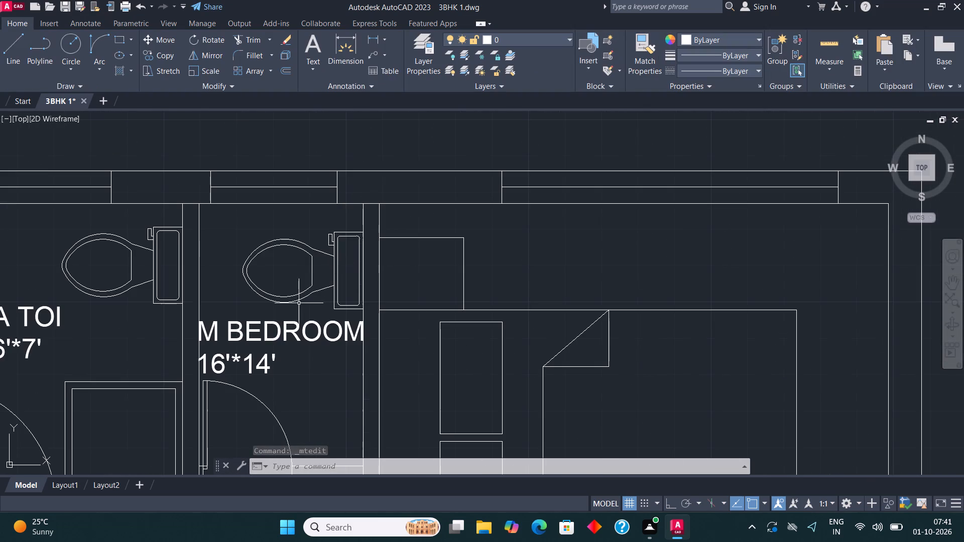
left_click(275, 334)
right_click(278, 333)
left_click(255, 338)
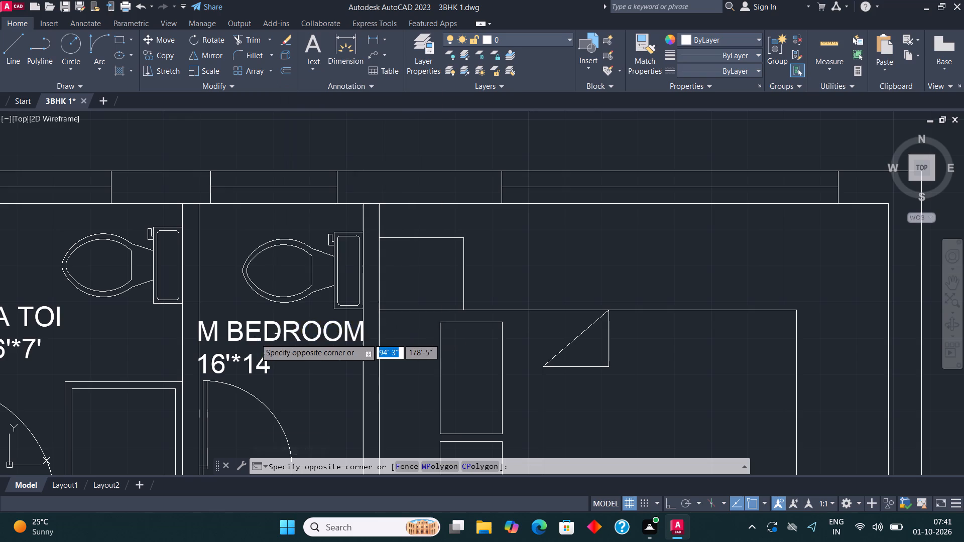
right_click(252, 337)
left_click(300, 197)
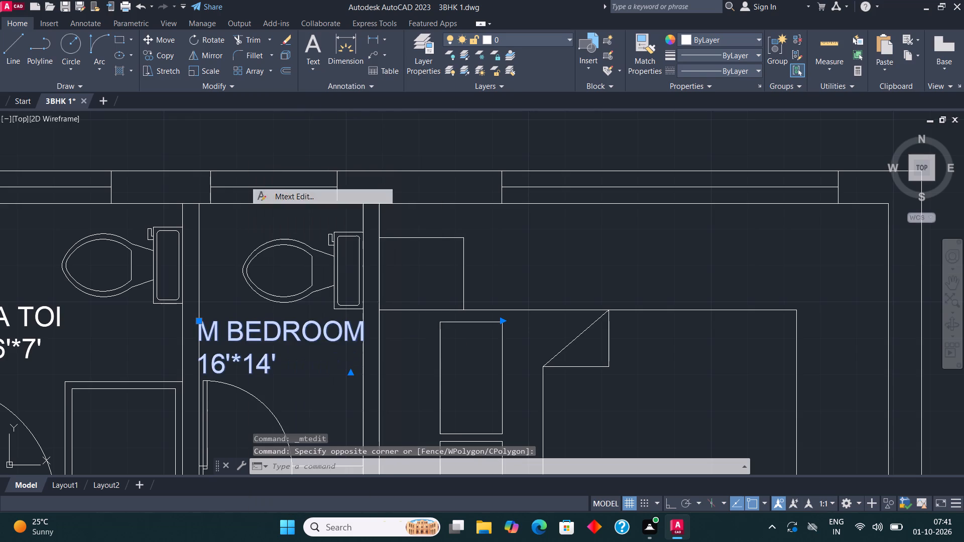
left_click(311, 377)
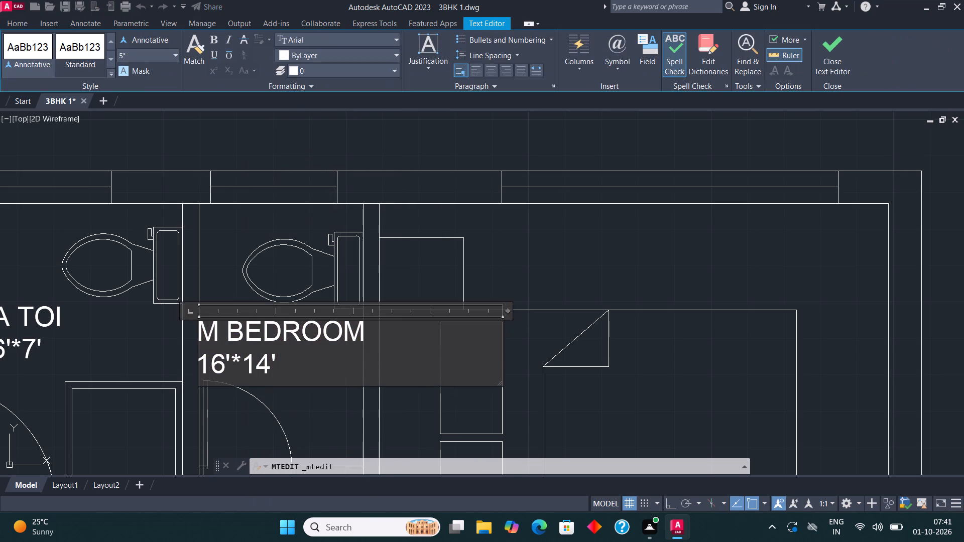
key("BackSpace")
key("BackSpace")
key("BackSpace")
key("BackSpace")
key("BackSpace")
key("BackSpace")
key("BackSpace")
key("BackSpace")
key("BackSpace")
key("BackSpace")
key("BackSpace")
key("BackSpace")
key("BackSpace")
key("BackSpace")
key("BackSpace")
key("BackSpace")
key("BackSpace")
key("BackSpace")
key("BackSpace")
key("BackSpace")
type("C TOILET")
key("Return")
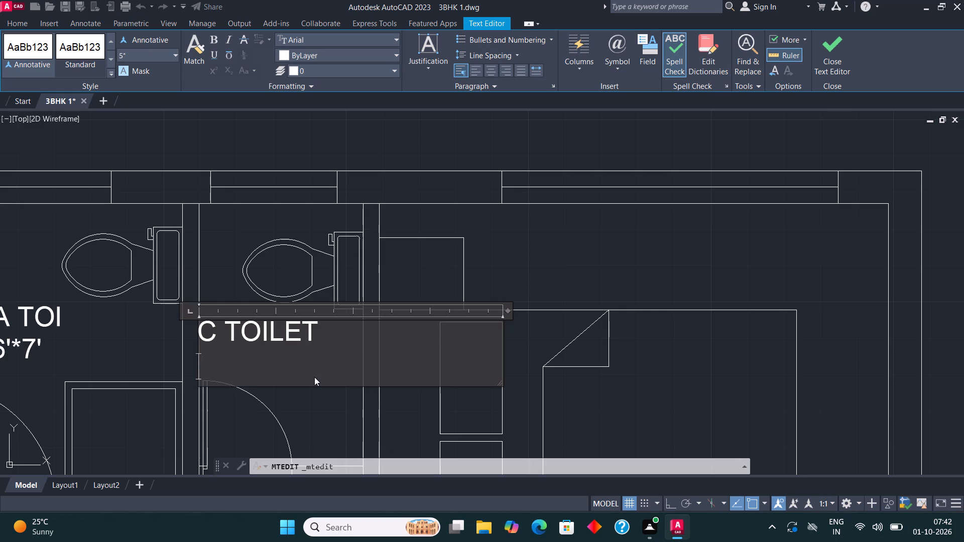
type("6'*6'6\"")
key("BackSpace")
key("BackSpace")
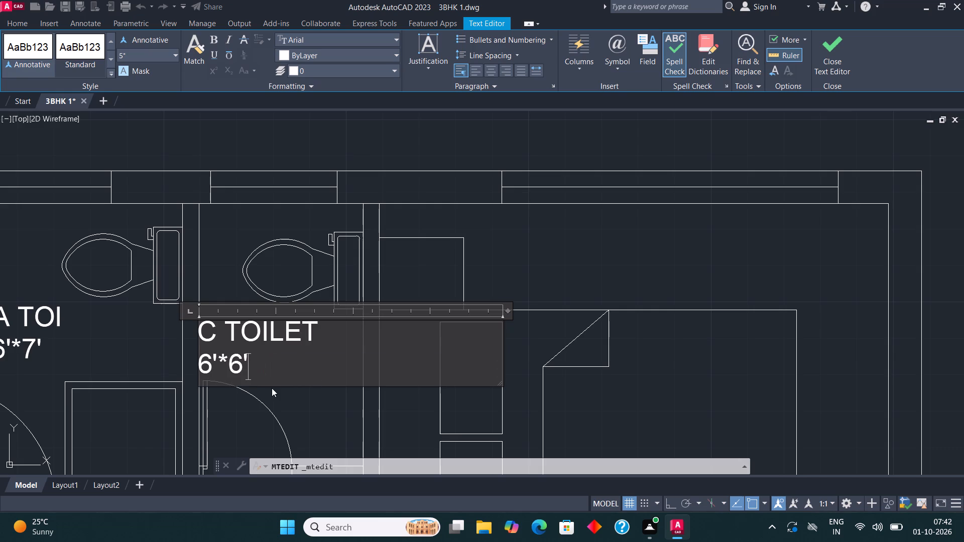
left_click(831, 49)
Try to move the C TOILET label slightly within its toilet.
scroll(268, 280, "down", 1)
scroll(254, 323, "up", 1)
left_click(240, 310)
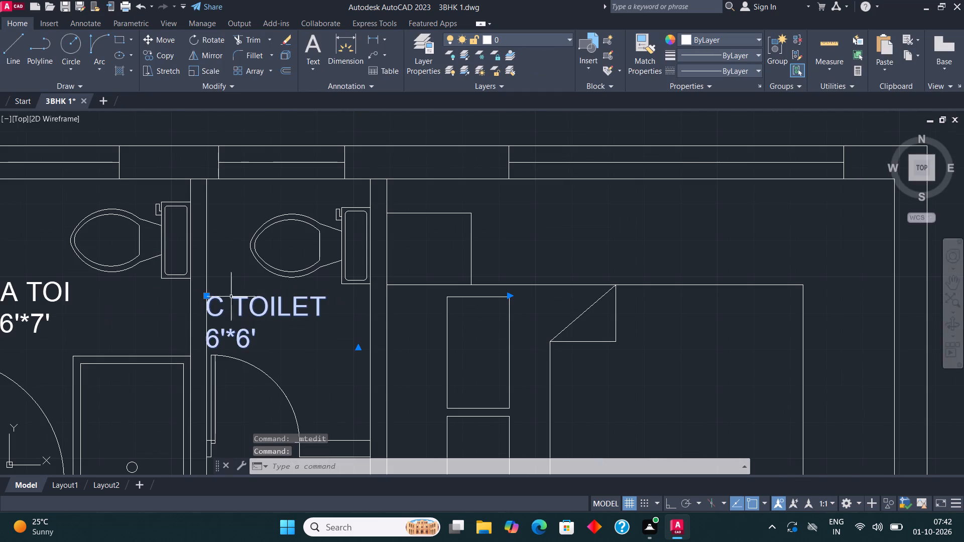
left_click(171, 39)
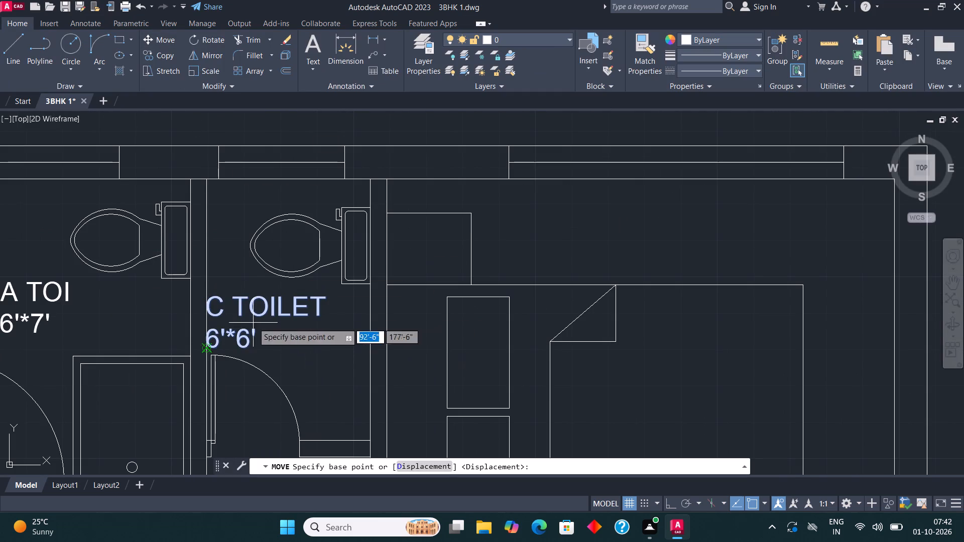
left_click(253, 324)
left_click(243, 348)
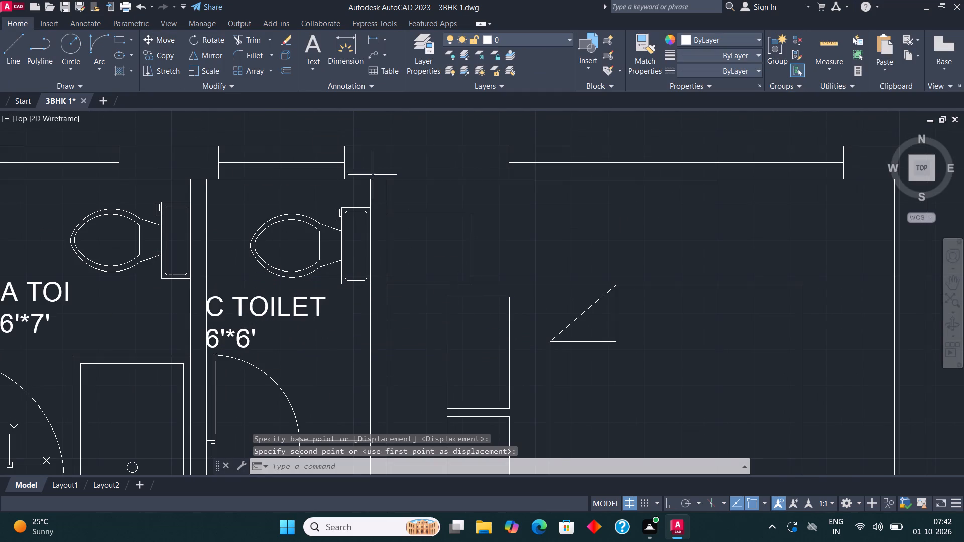
Change the label of the northeast bedroom, east of C TOILET, to BEDROOM with 12'*14' on the second line.
scroll(159, 353, "down", 3)
scroll(317, 260, "down", 2)
scroll(313, 333, "up", 3)
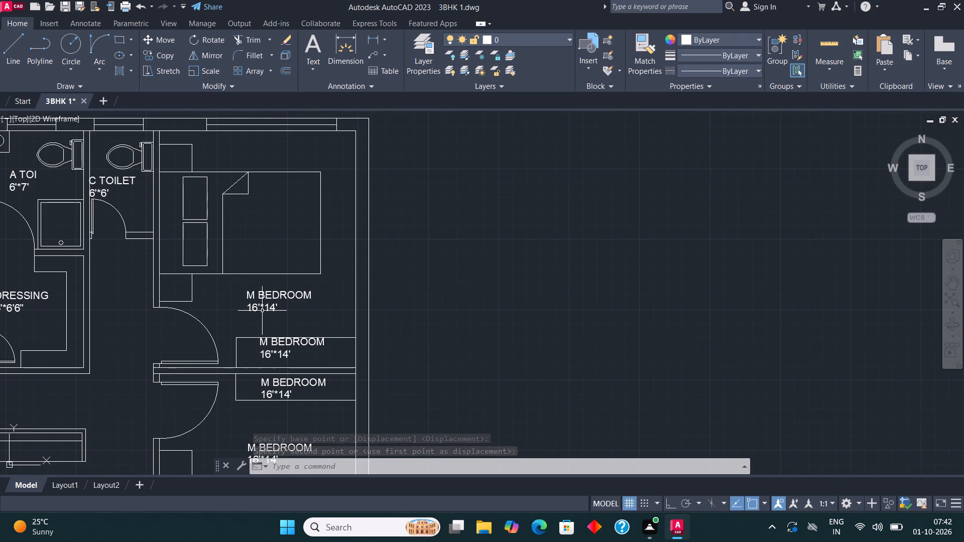
scroll(270, 288, "up", 2)
left_click(226, 303)
right_click(230, 304)
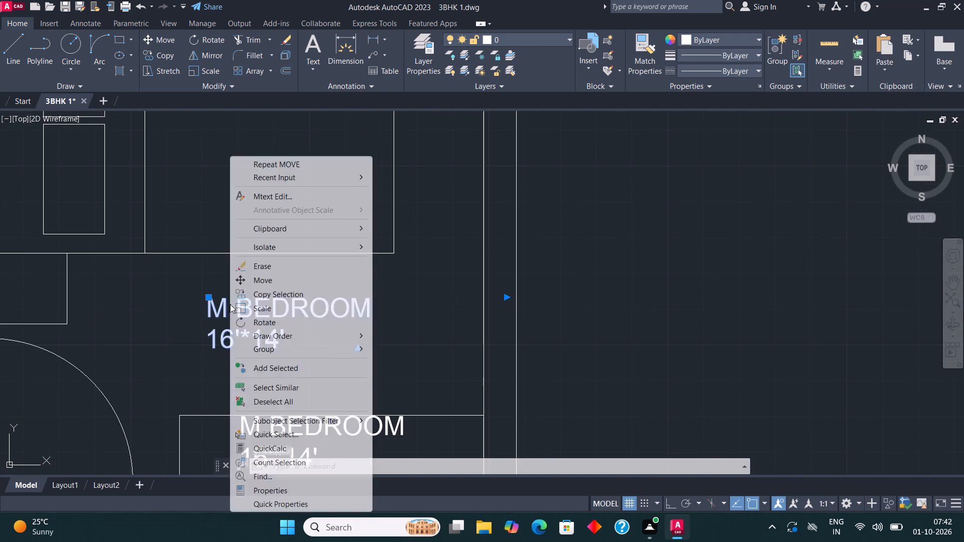
left_click(285, 194)
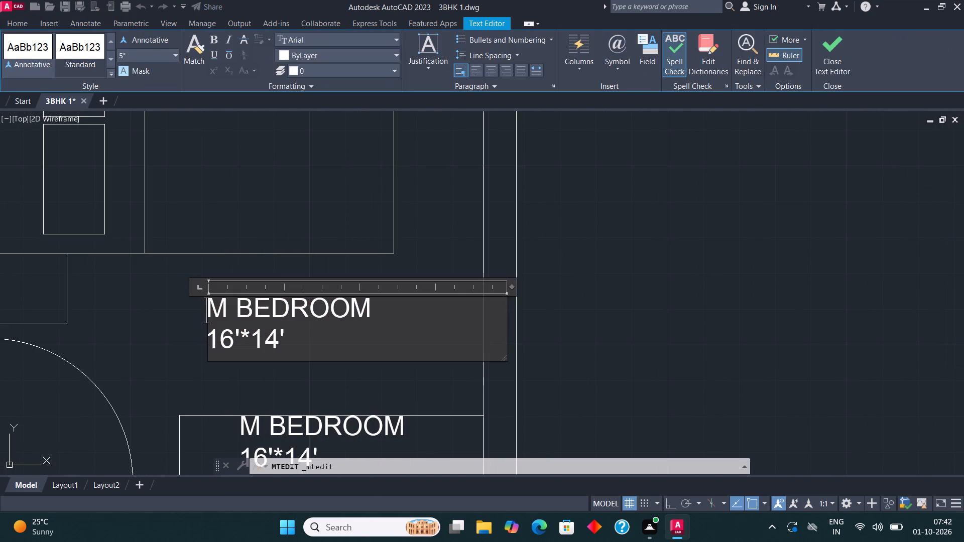
left_click(223, 306)
key("BackSpace")
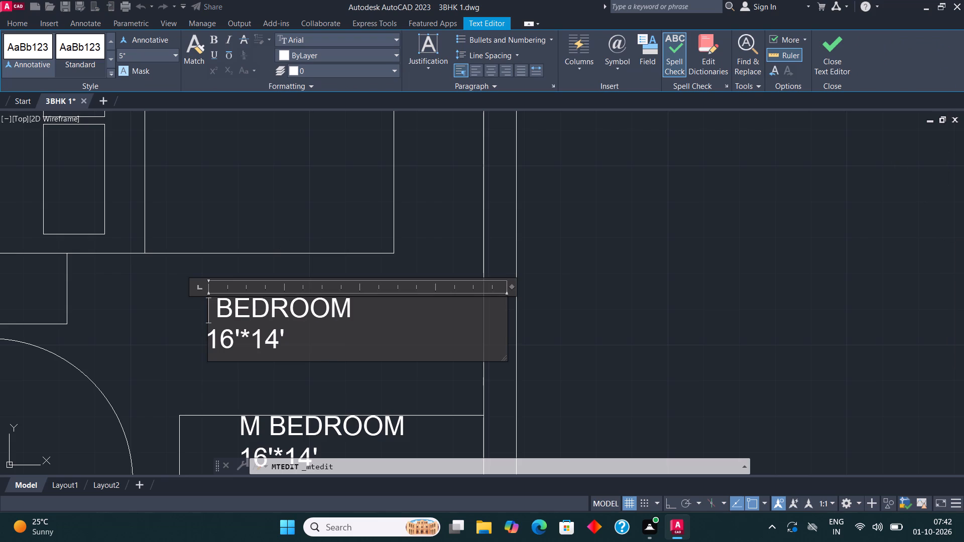
left_click(320, 349)
key("BackSpace")
key("BackSpace")
key("BackSpace")
key("BackSpace")
key("BackSpace")
key("BackSpace")
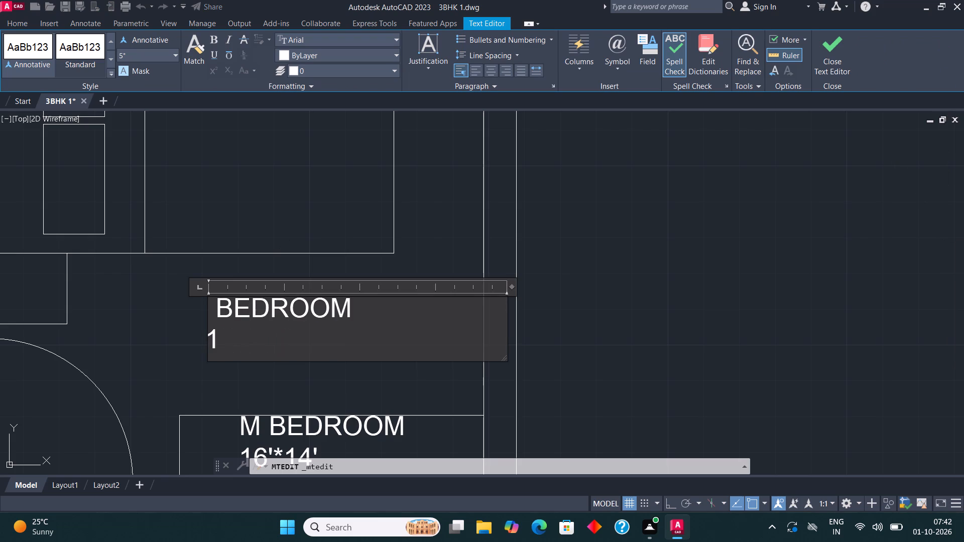
type("2'")
type("*14'")
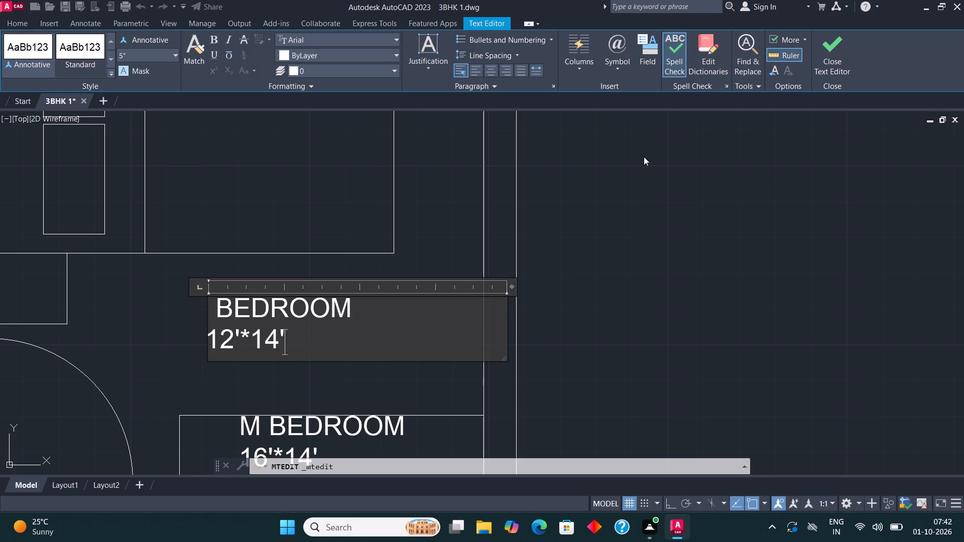
left_click(825, 44)
Replace the label in the wardrobe just south of the 12'*14' BEDROOM label with WARDROBE.
scroll(554, 230, "down", 3)
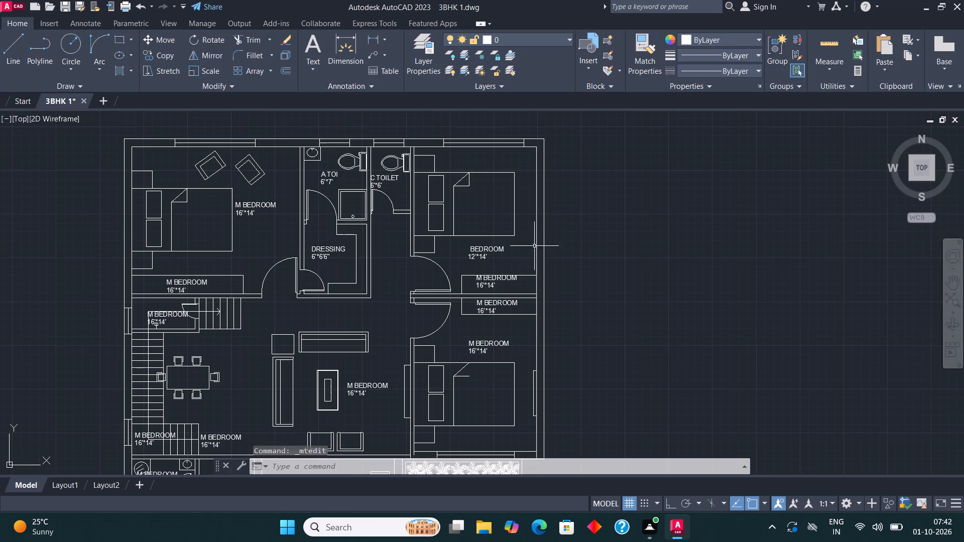
scroll(509, 278, "up", 3)
left_click(426, 276)
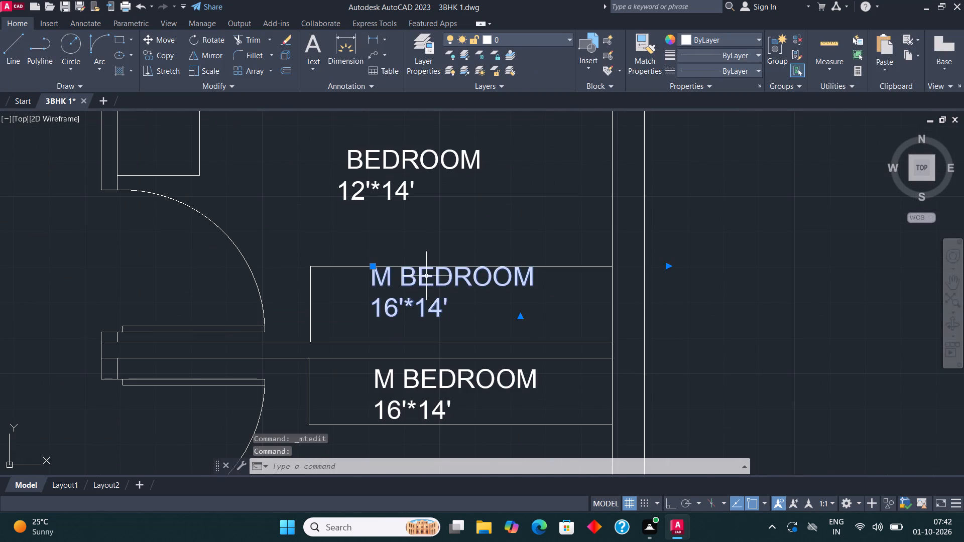
right_click(426, 276)
left_click(476, 199)
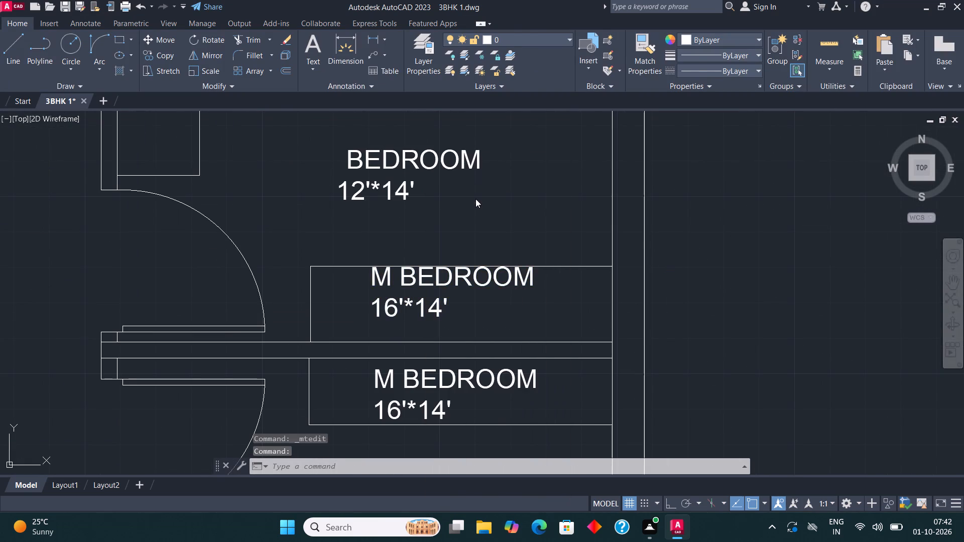
left_click(467, 317)
key("BackSpace")
key("BackSpace")
key("BackSpace")
key("BackSpace")
key("BackSpace")
key("BackSpace")
key("BackSpace")
key("BackSpace")
key("BackSpace")
key("BackSpace")
key("BackSpace")
key("BackSpace")
key("BackSpace")
key("BackSpace")
key("BackSpace")
key("BackSpace")
key("BackSpace")
key("BackSpace")
key("BackSpace")
key("BackSpace")
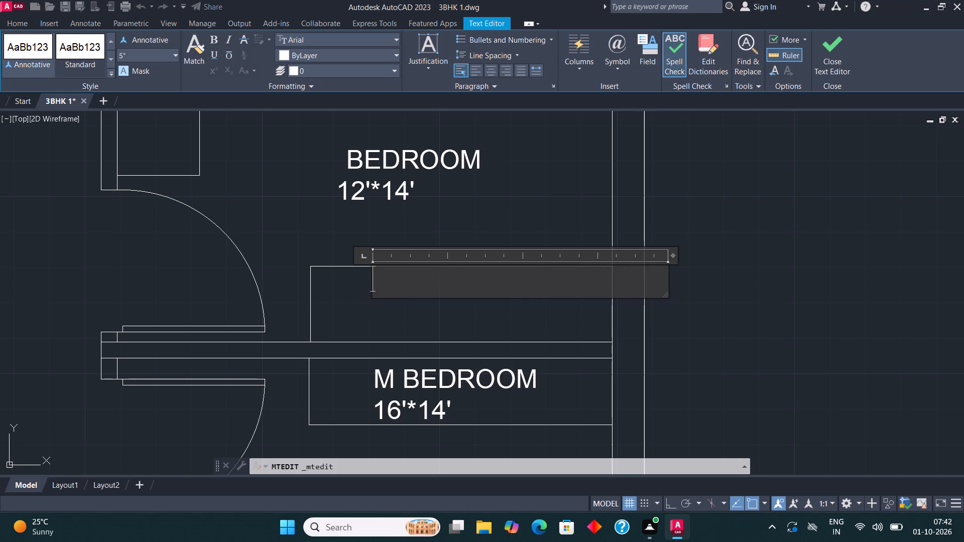
type("WARD")
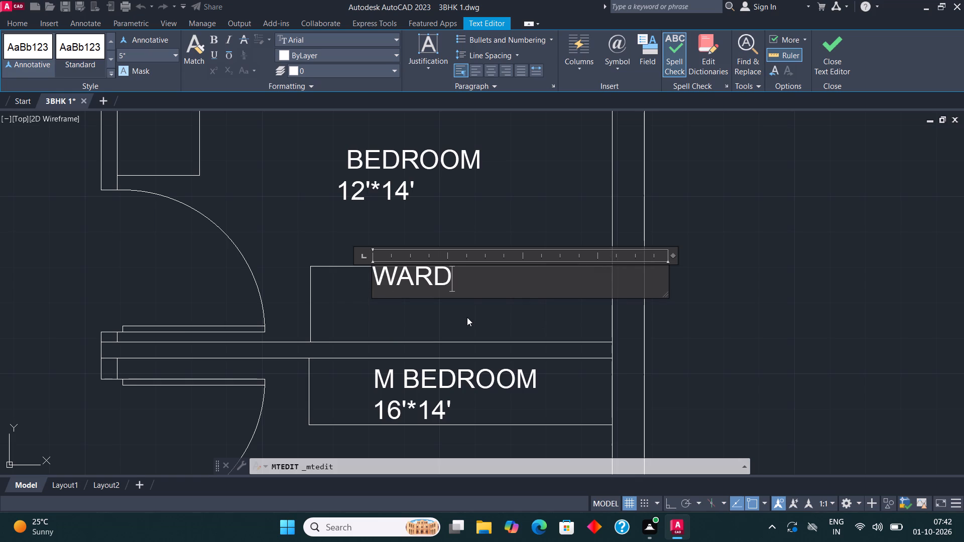
type("ROBE")
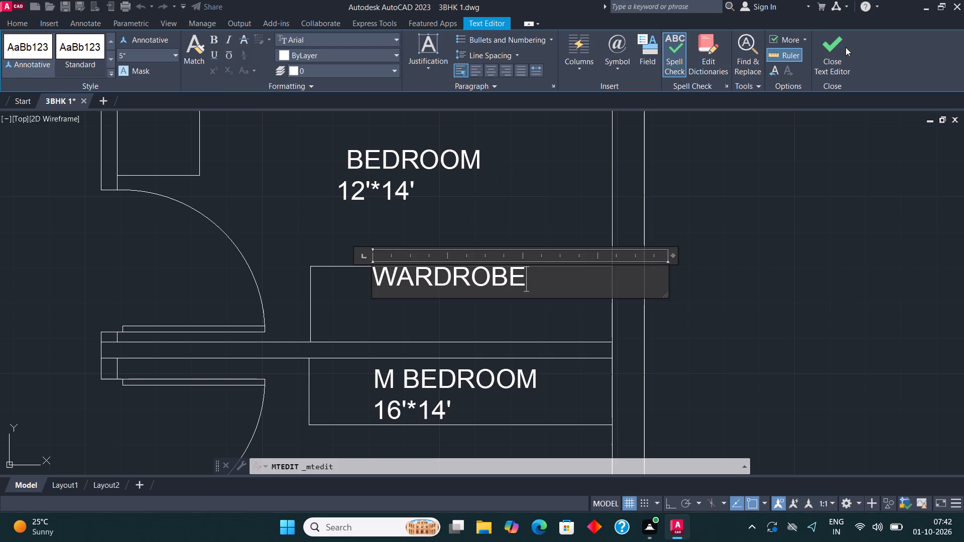
left_click(844, 46)
Move the WARDROBE label slightly south so it sits inside the wardrobe outline.
left_click(434, 274)
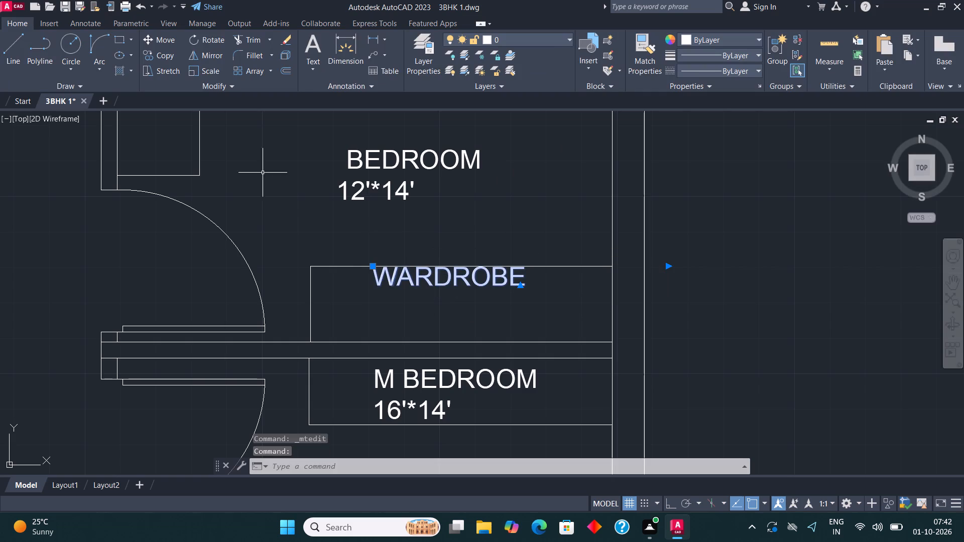
left_click(164, 36)
left_click(424, 279)
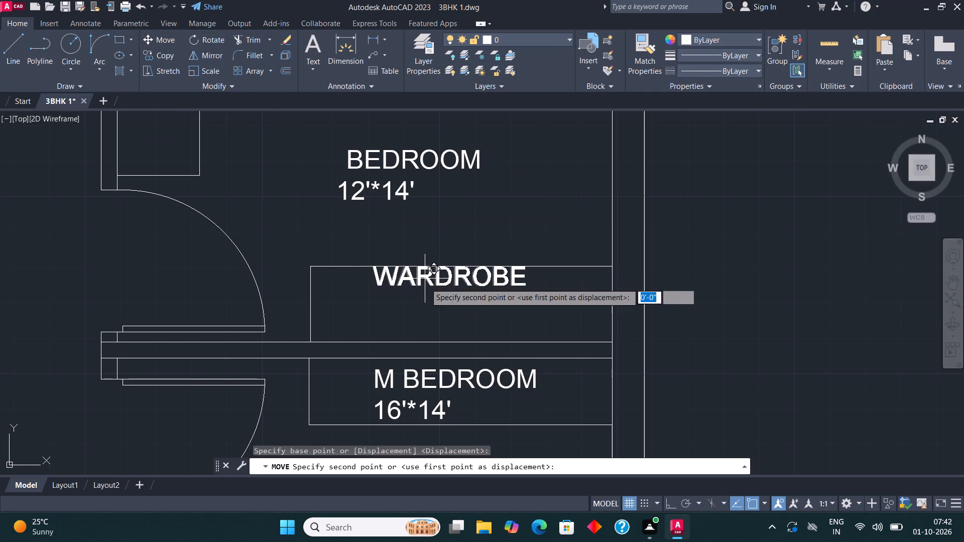
left_click(424, 302)
Replace the M BEDROOM label in the wardrobe south of the dividing wall with a copy of WARDROBE, about 2'-1" south of the original.
left_click(434, 386)
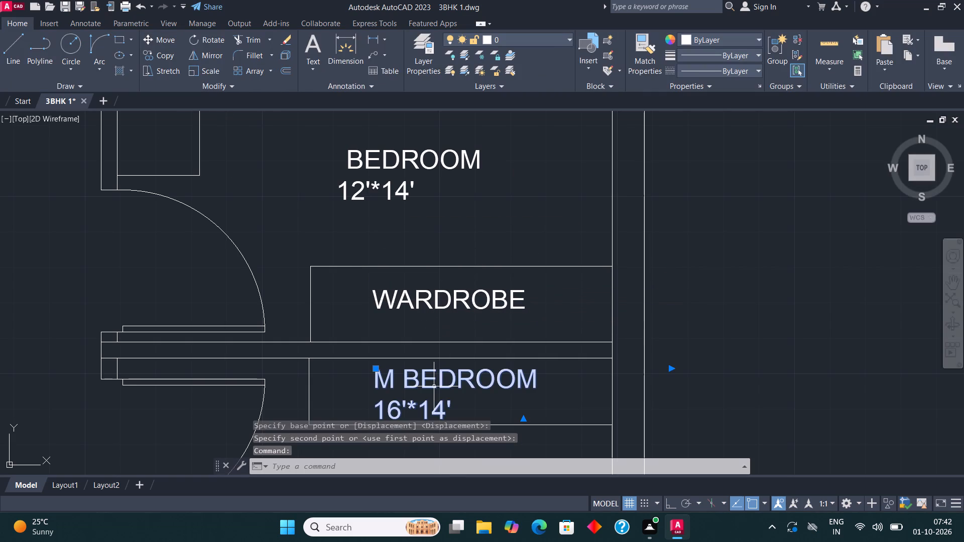
key("Delete")
left_click(418, 301)
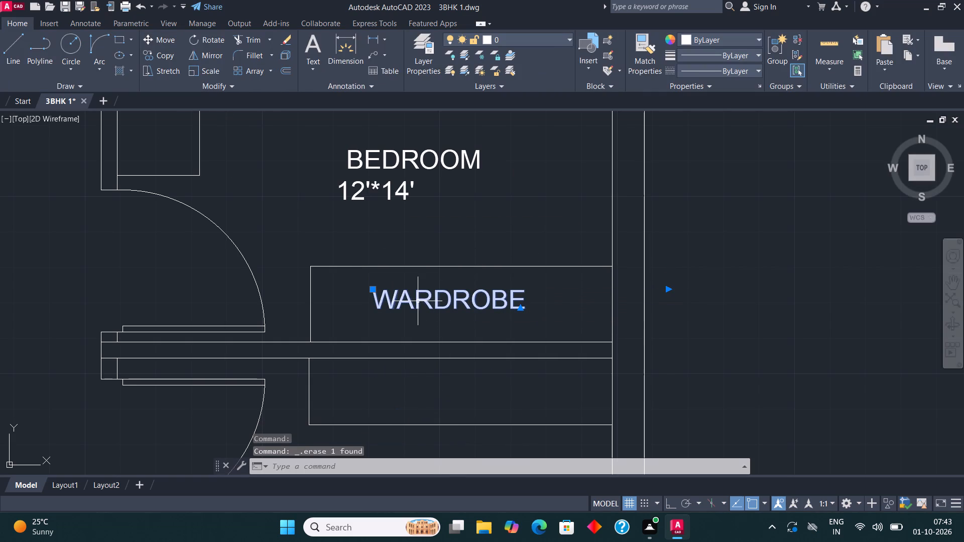
left_click(163, 55)
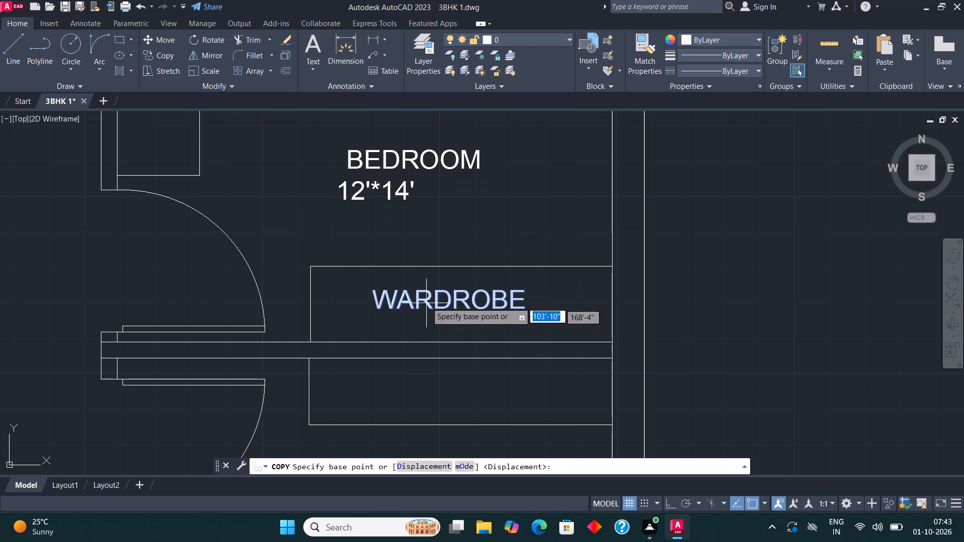
left_click(431, 296)
left_click(435, 384)
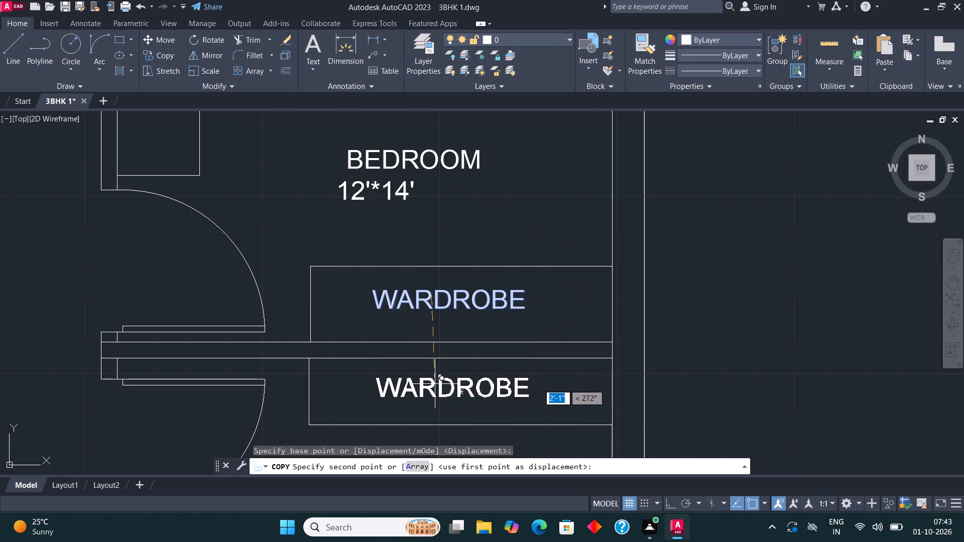
key("Escape")
Change the label of the bedroom south of the dividing wall to BEDROOM 2 with 12'*15' on the second line.
scroll(499, 264, "down", 2)
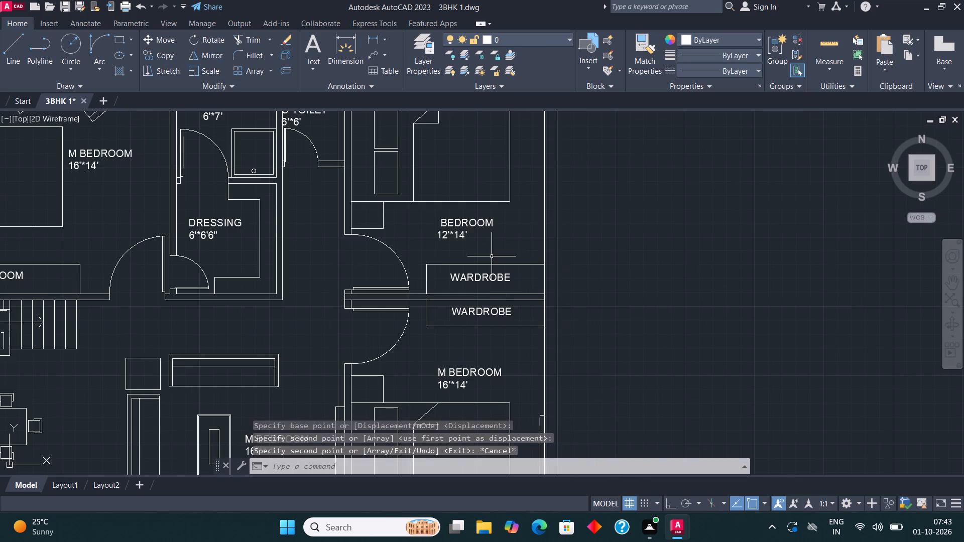
scroll(375, 208, "down", 2)
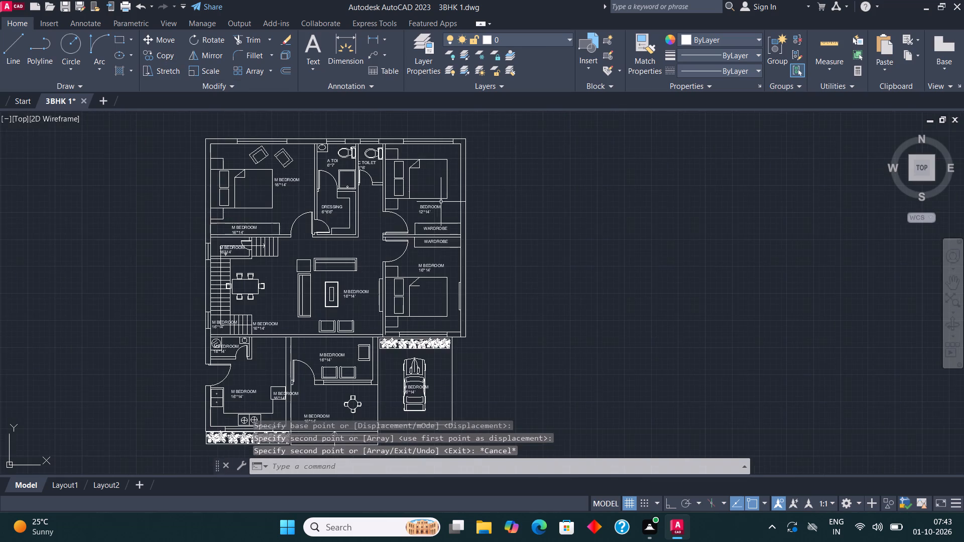
scroll(412, 277, "up", 2)
middle_click_drag(528, 229, 527, 262)
scroll(507, 293, "up", 2)
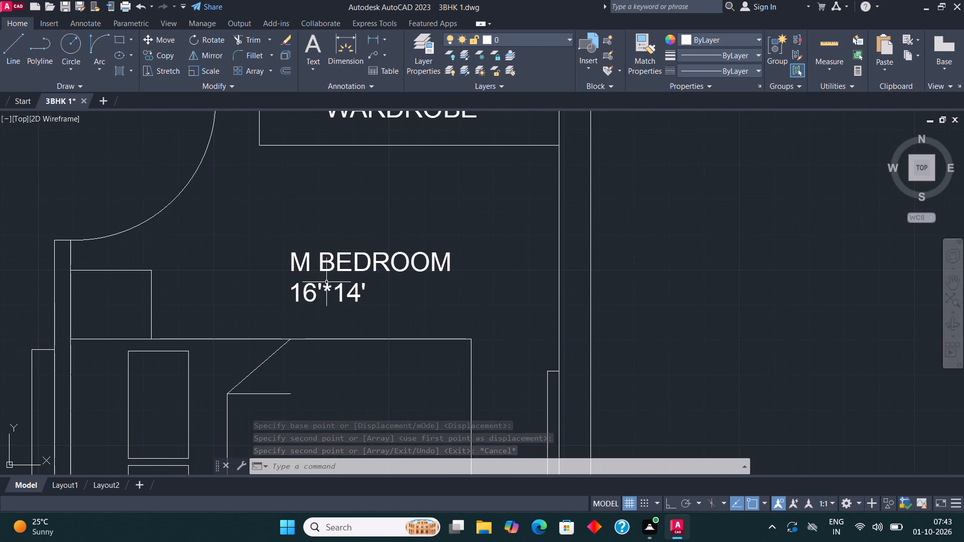
left_click(321, 263)
right_click(321, 263)
left_click(406, 195)
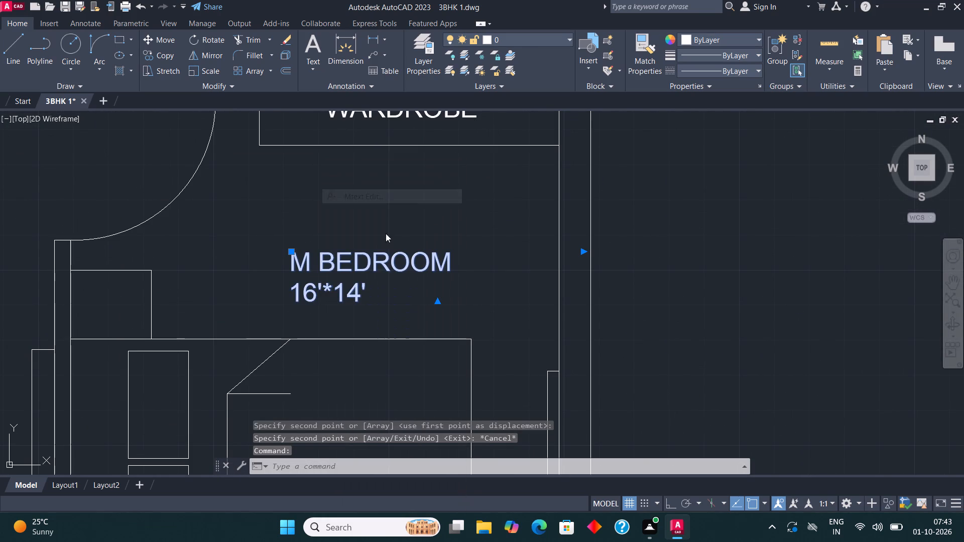
left_click(310, 260)
key("BackSpace")
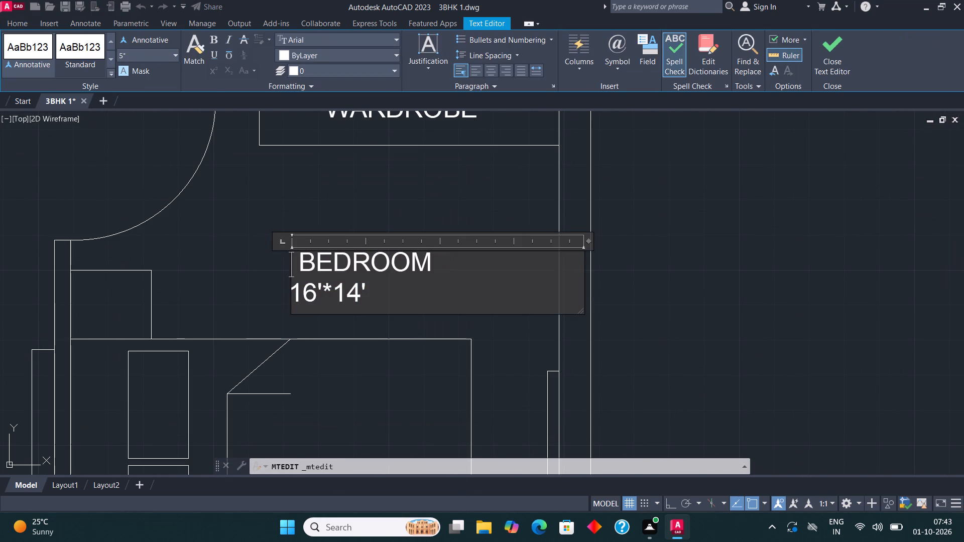
left_click(450, 259)
key("space")
type("2")
left_click(372, 296)
key("BackSpace")
key("BackSpace")
key("BackSpace")
key("BackSpace")
key("BackSpace")
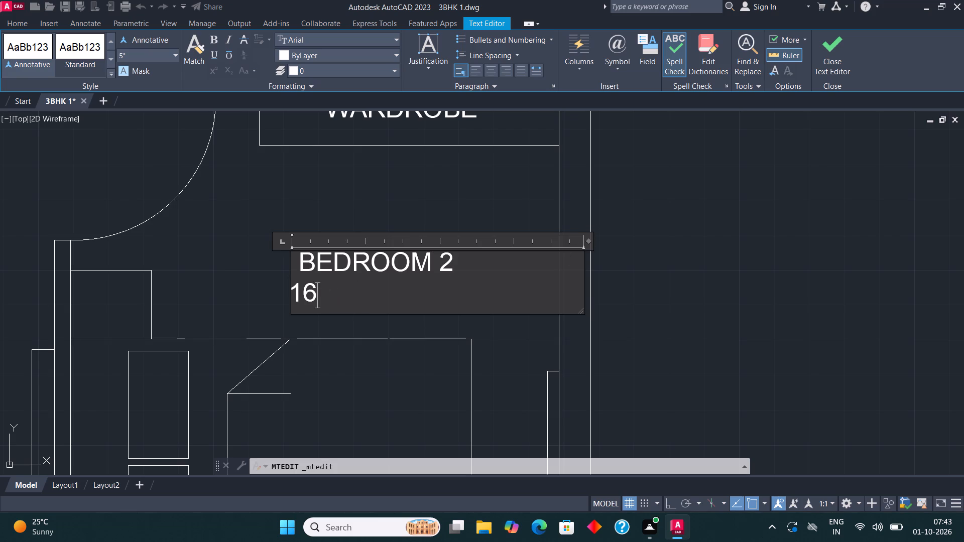
key("BackSpace")
key("2")
key("apostrophe")
key("asterisk")
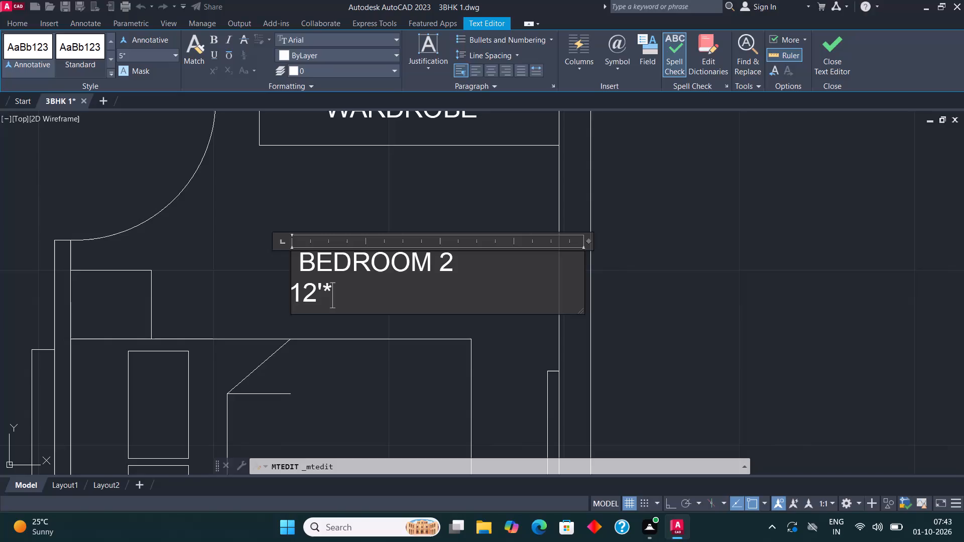
type("15'")
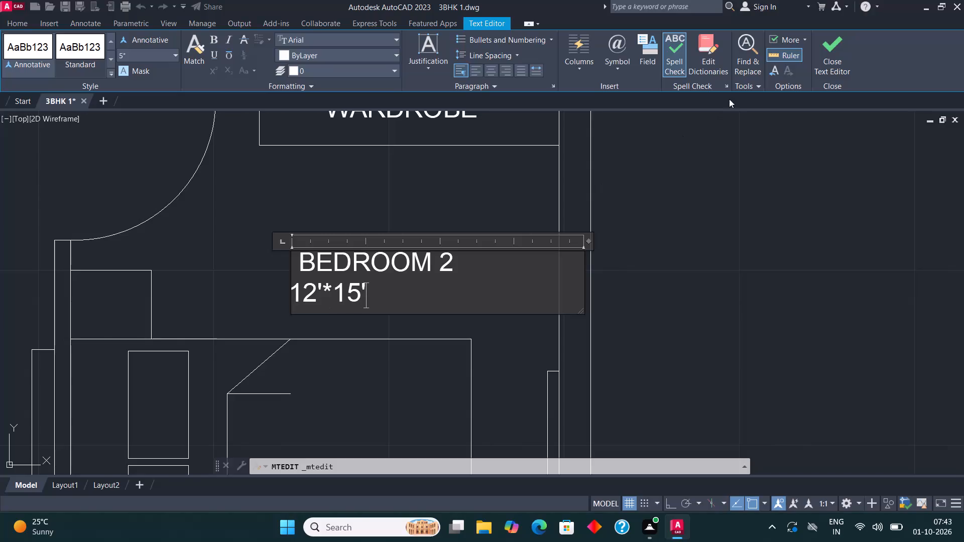
left_click(824, 49)
Change the M BEDROOM label over the car to PARKING with 13'*17' on the second line.
scroll(608, 214, "down", 1)
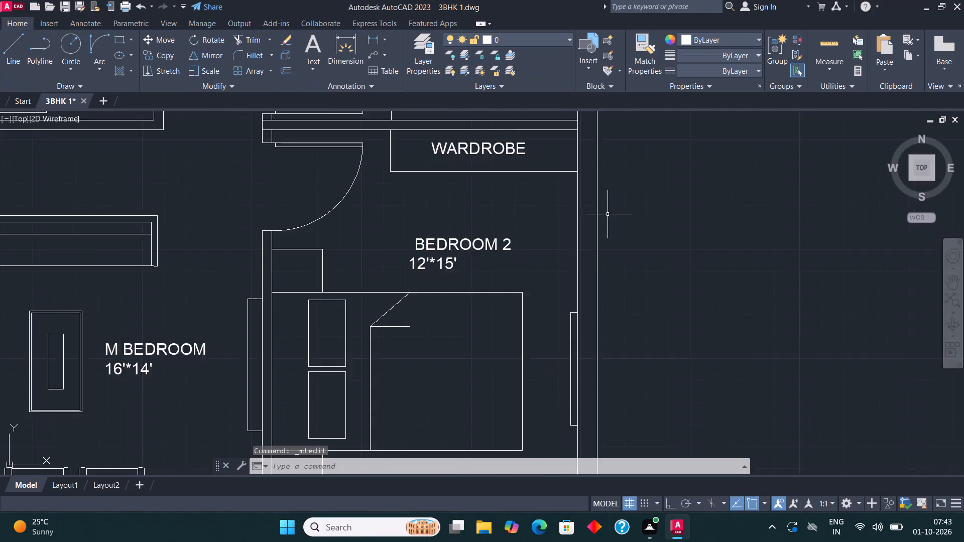
scroll(608, 214, "down", 3)
scroll(549, 357, "up", 3)
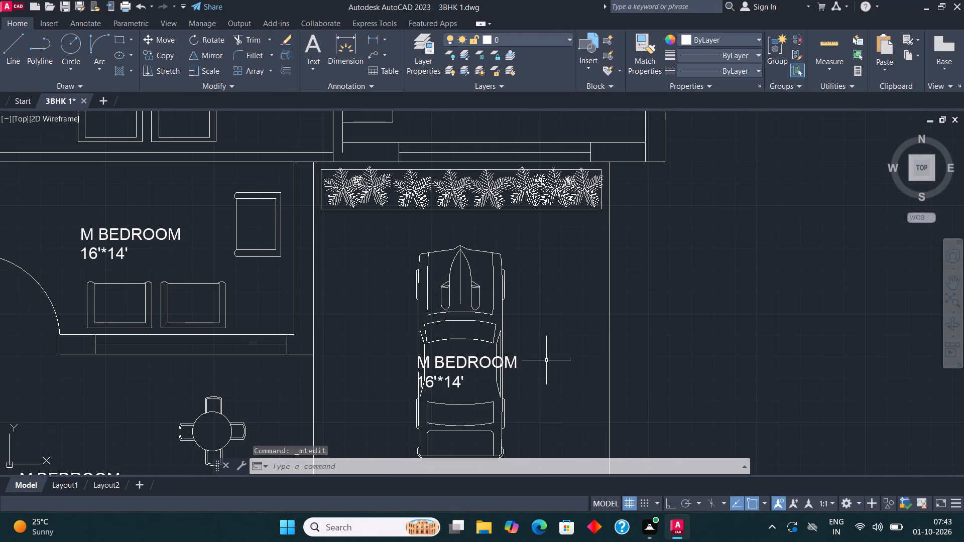
scroll(443, 298, "down", 1)
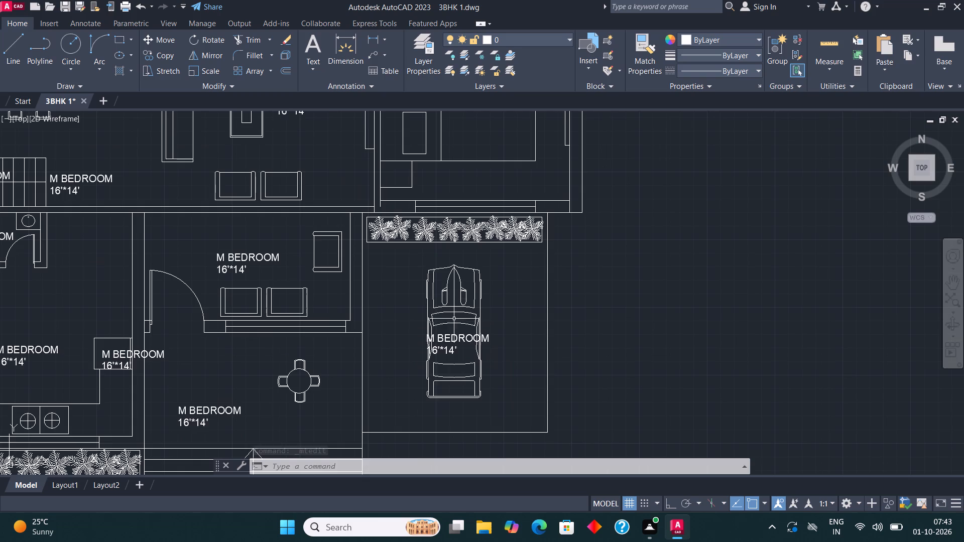
scroll(463, 357, "up", 2)
left_click(425, 307)
left_click_drag(408, 312, 402, 313)
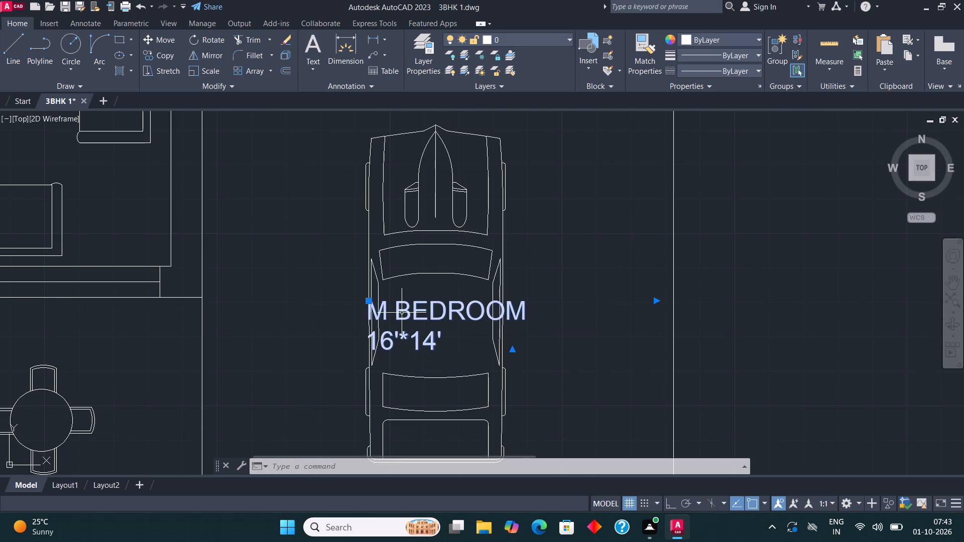
right_click(401, 313)
left_click(471, 200)
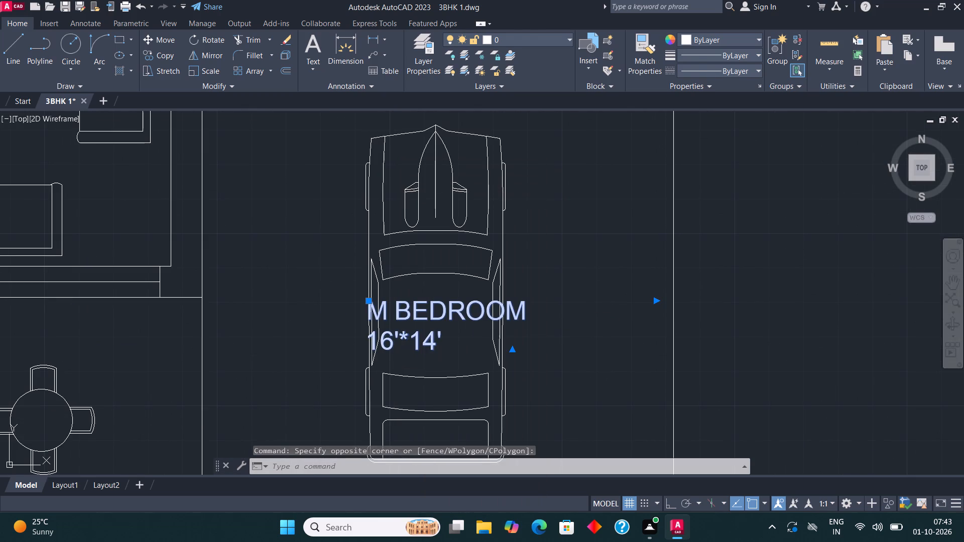
left_click(458, 325)
left_click(447, 336)
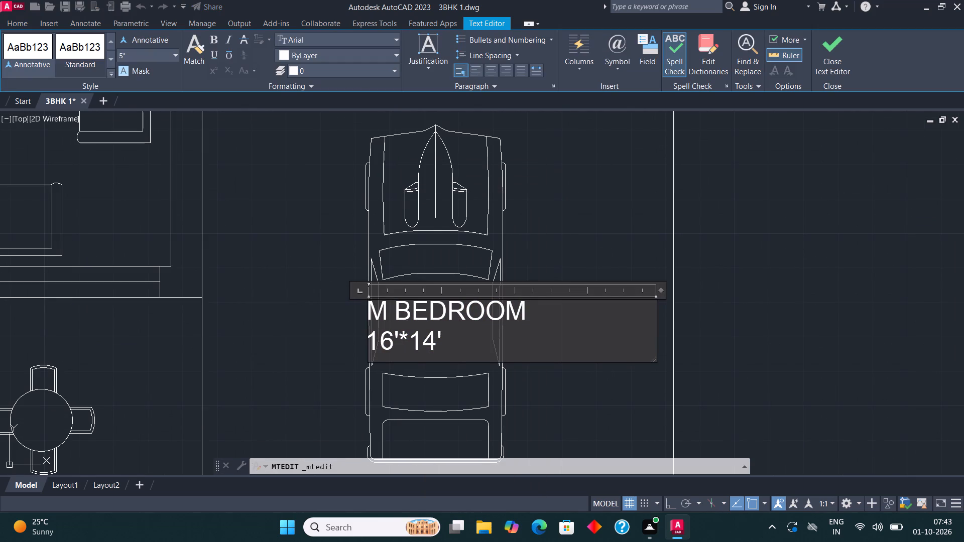
key("BackSpace")
key("BackSpace")
key("BackSpace")
key("BackSpace")
key("BackSpace")
key("BackSpace")
key("BackSpace")
key("BackSpace")
key("BackSpace")
key("BackSpace")
key("BackSpace")
key("BackSpace")
key("BackSpace")
key("BackSpace")
key("BackSpace")
key("BackSpace")
key("BackSpace")
key("BackSpace")
key("BackSpace")
key("BackSpace")
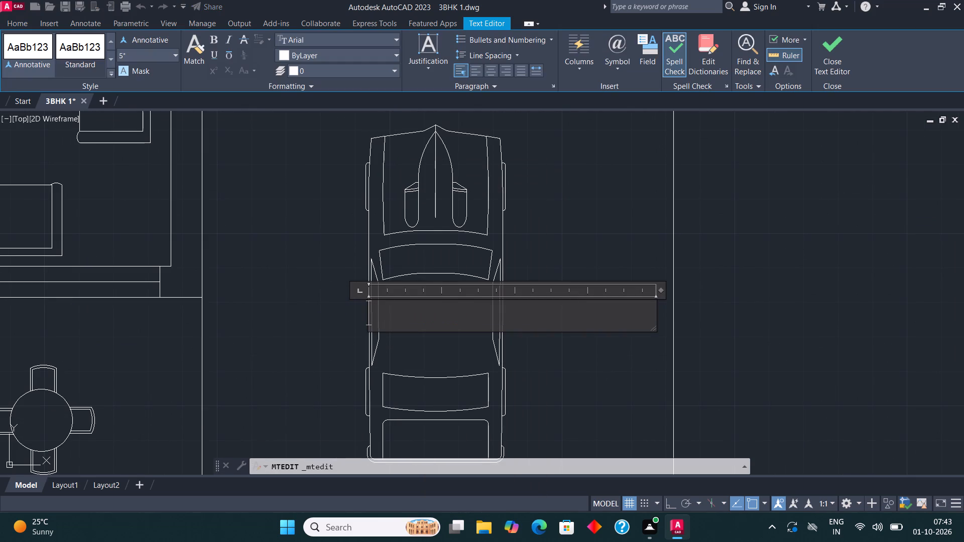
type("PARKING")
key("Return")
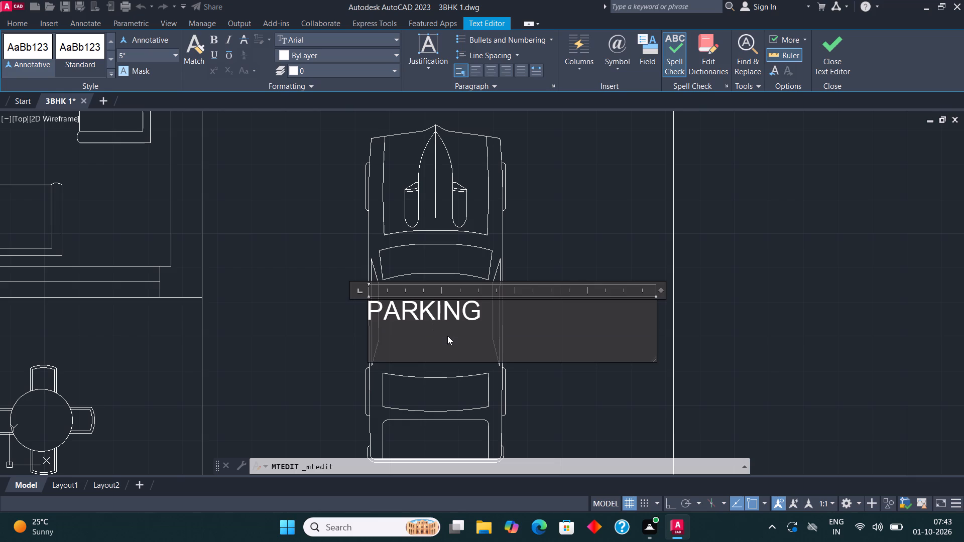
type("13'")
type("*17'")
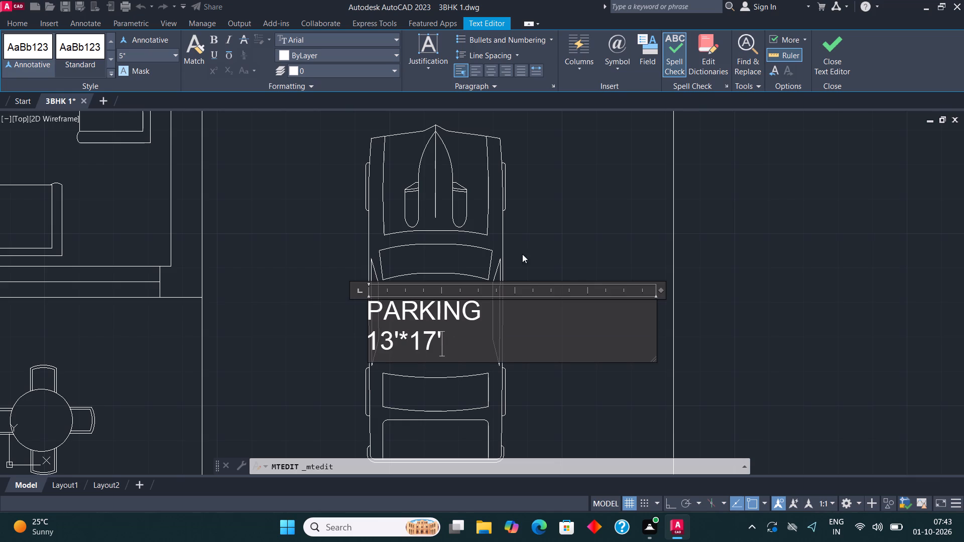
left_click(843, 48)
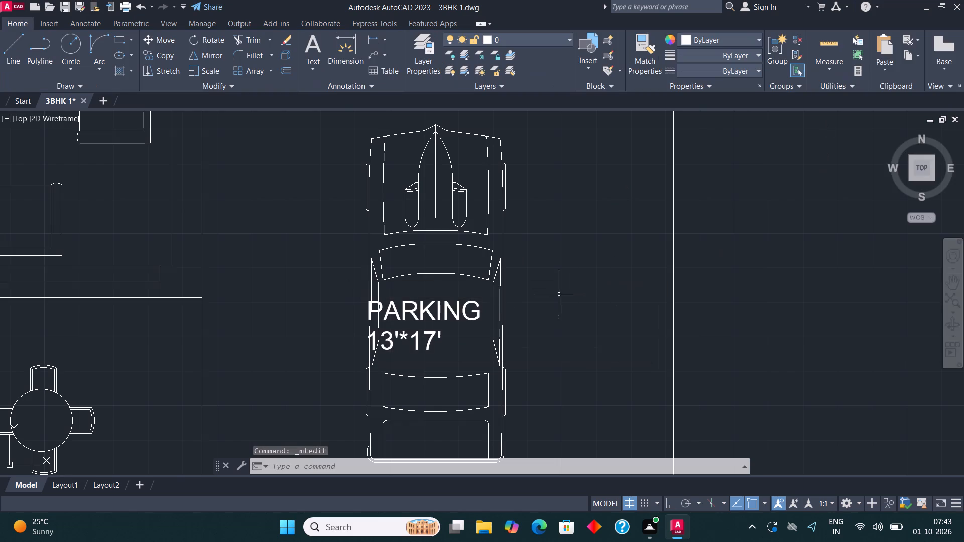
Change the M BEDROOM label near the round table and entrance steps to SITOUT 13'*8'6" on a single line.
scroll(461, 316, "down", 3)
middle_click_drag(294, 347, 379, 303)
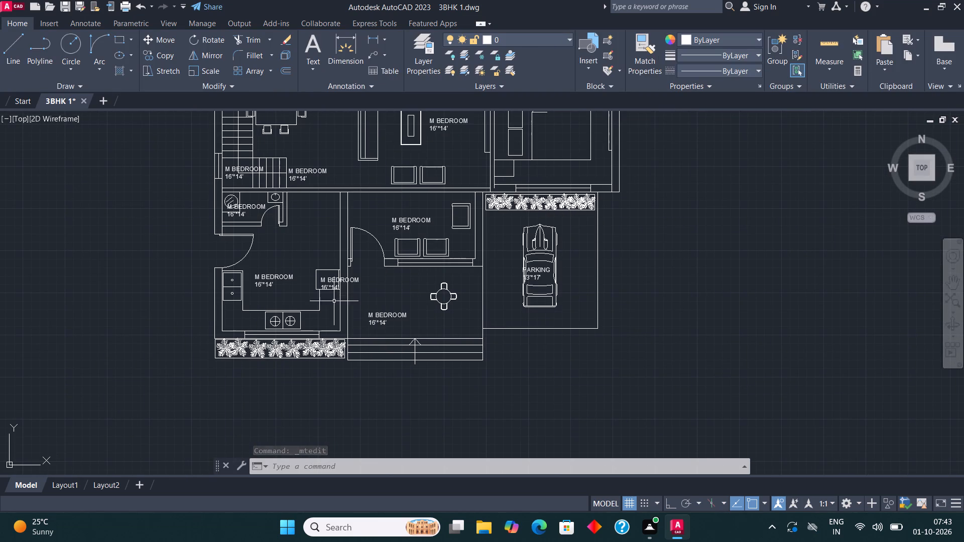
scroll(413, 313, "up", 2)
left_click(297, 324)
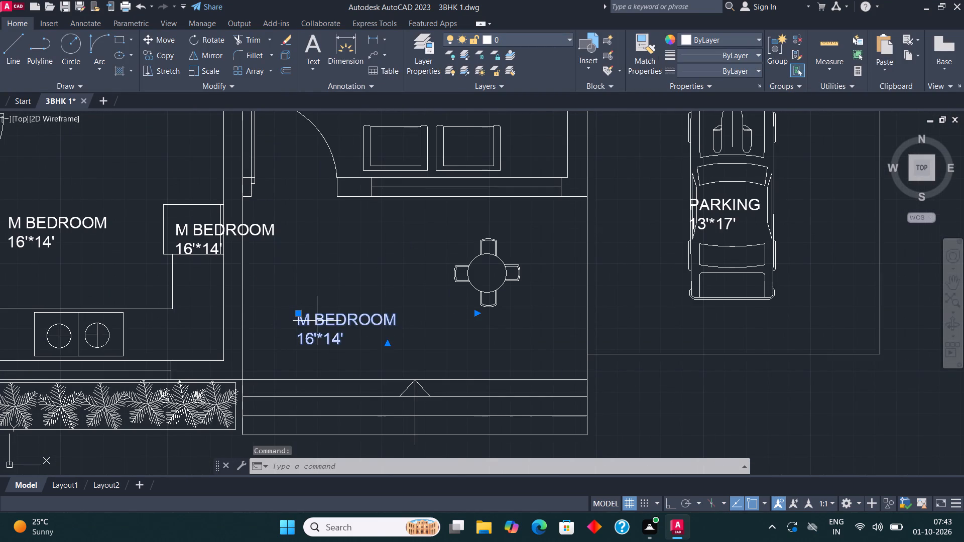
right_click(317, 320)
left_click(373, 193)
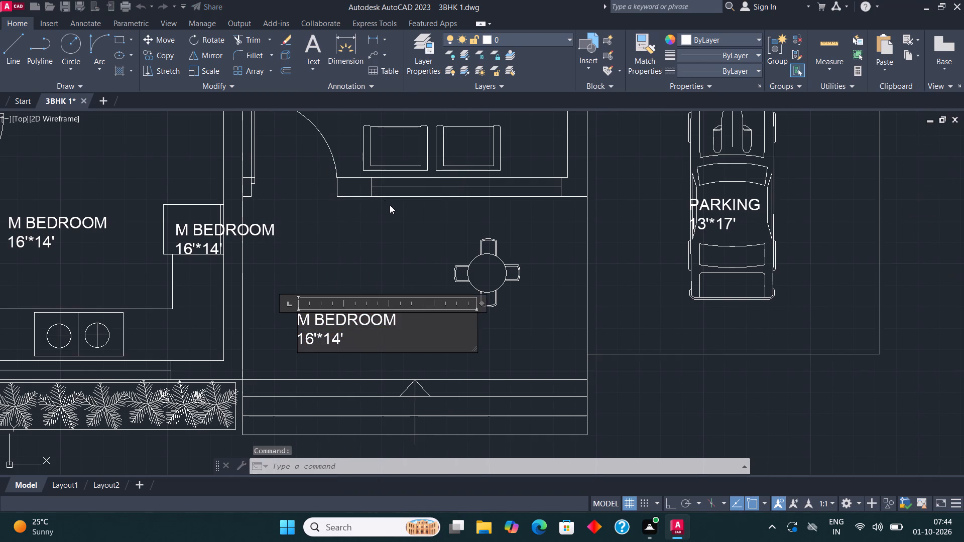
left_click(370, 336)
key("BackSpace")
key("BackSpace")
key("BackSpace")
key("BackSpace")
key("BackSpace")
key("BackSpace")
key("BackSpace")
key("BackSpace")
key("BackSpace")
key("BackSpace")
key("BackSpace")
key("BackSpace")
key("BackSpace")
key("BackSpace")
key("BackSpace")
key("BackSpace")
key("BackSpace")
key("BackSpace")
key("BackSpace")
key("BackSpace")
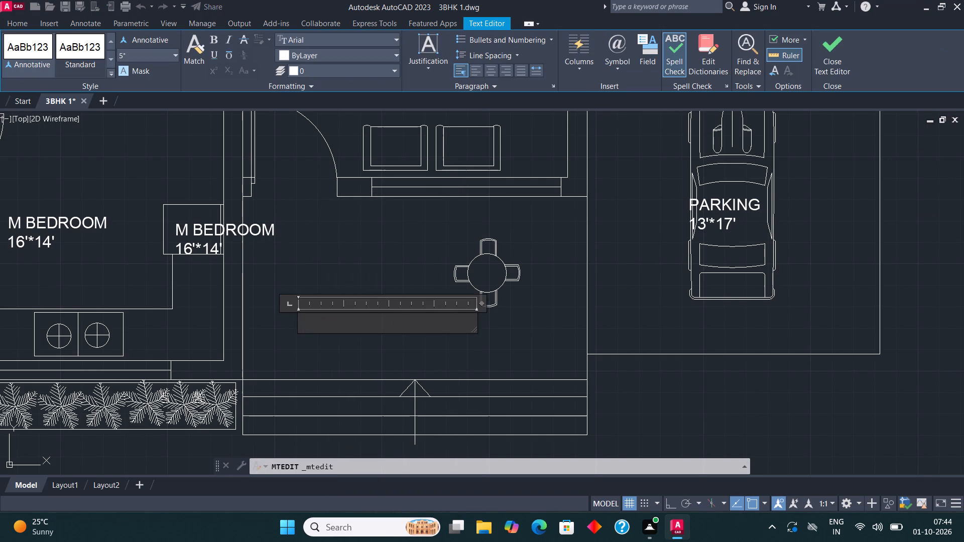
type("SITOUT")
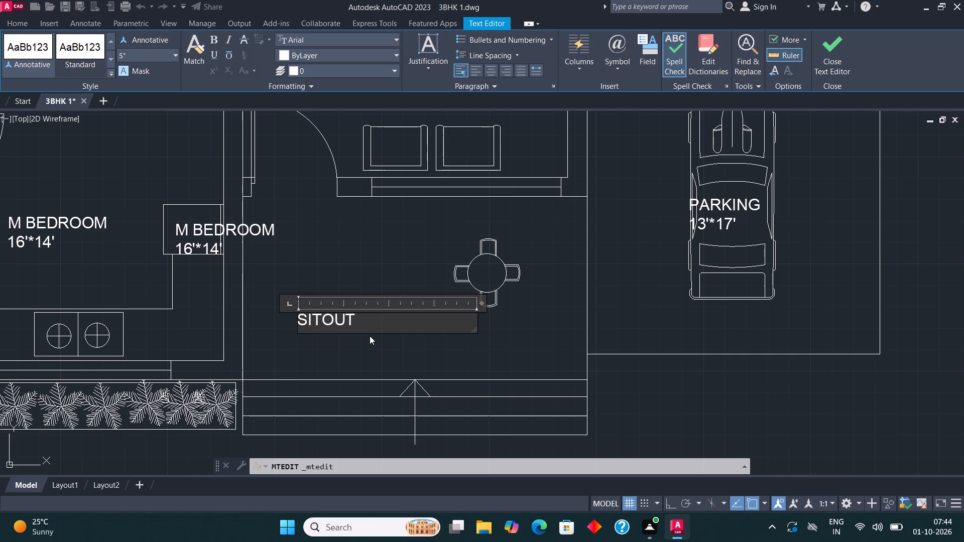
key("space")
type("13")
key("apostrophe")
type("*6'")
type("6\"")
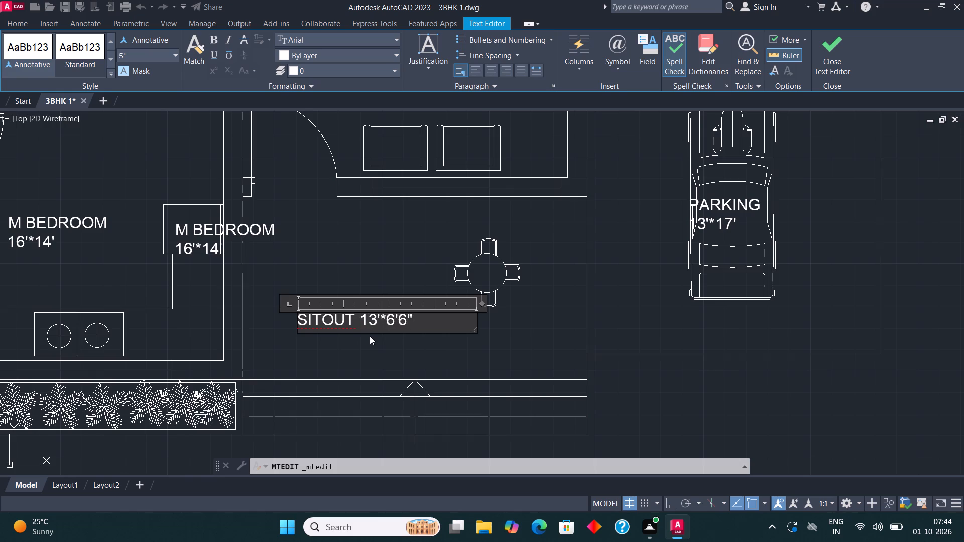
left_click(395, 317)
key("BackSpace")
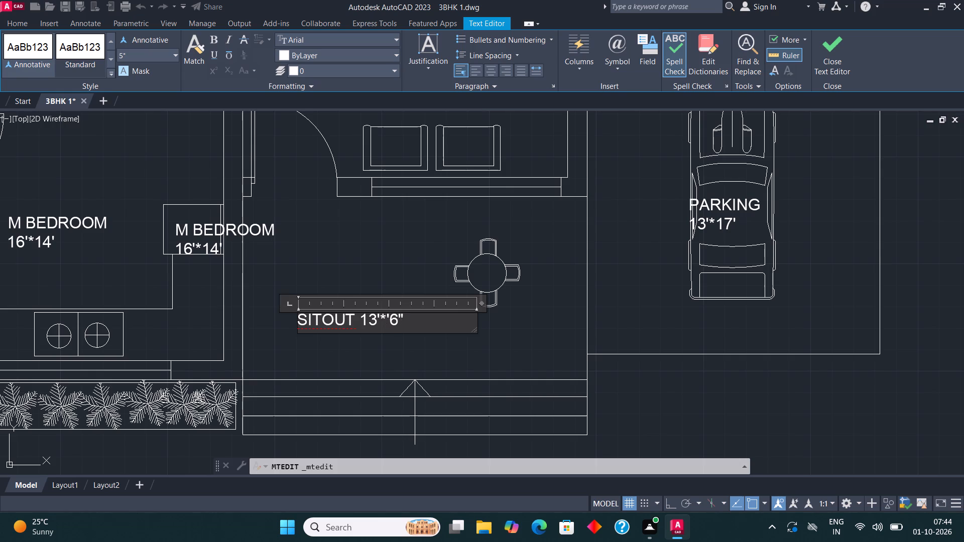
type("8'")
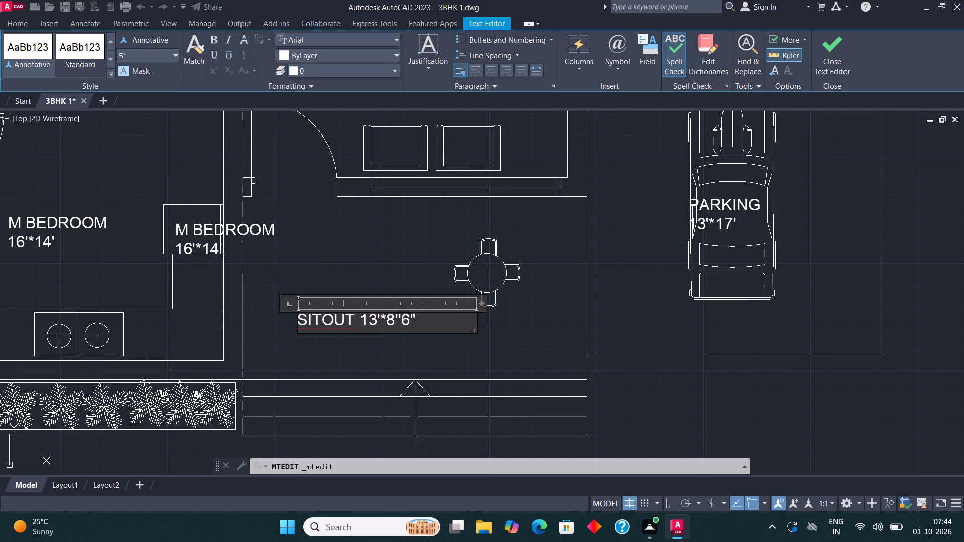
left_click(401, 318)
scroll(402, 318, "up", 3)
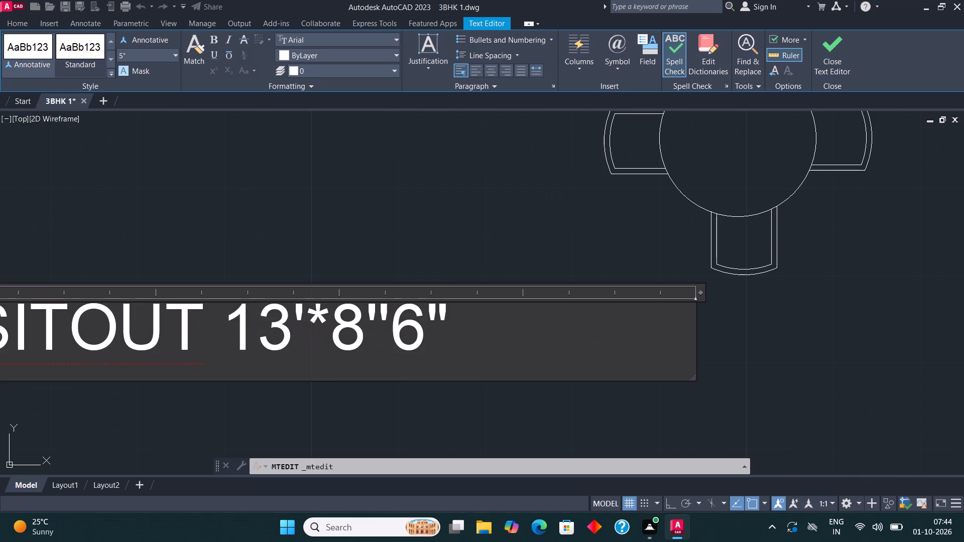
key("BackSpace")
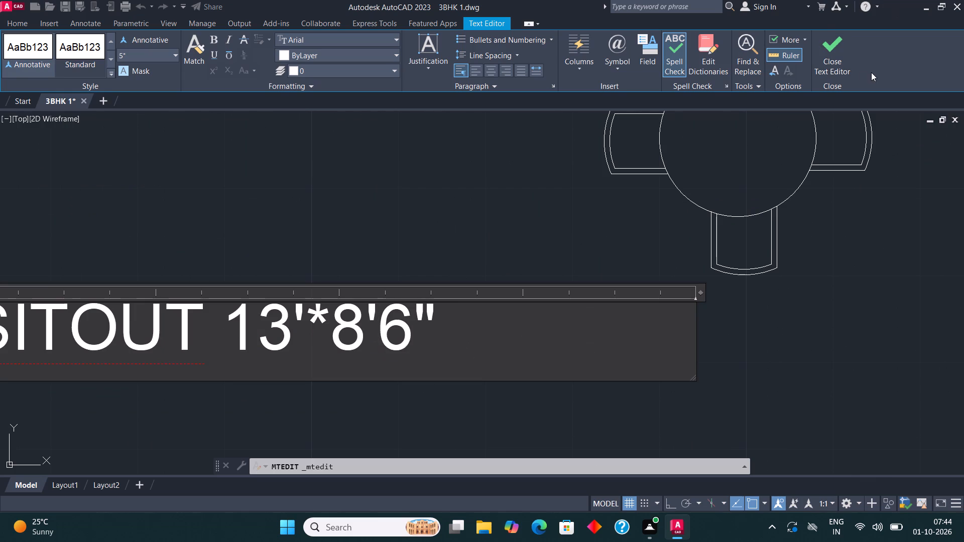
left_click(834, 60)
Replace the M BEDROOM label at the small box on the kitchen counter's east end with REF.
scroll(531, 293, "down", 3)
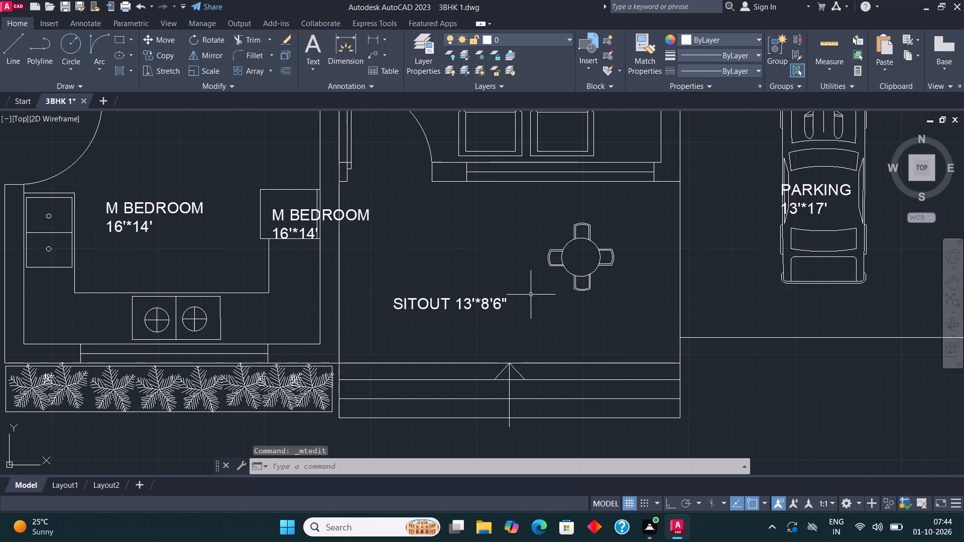
scroll(531, 296, "down", 1)
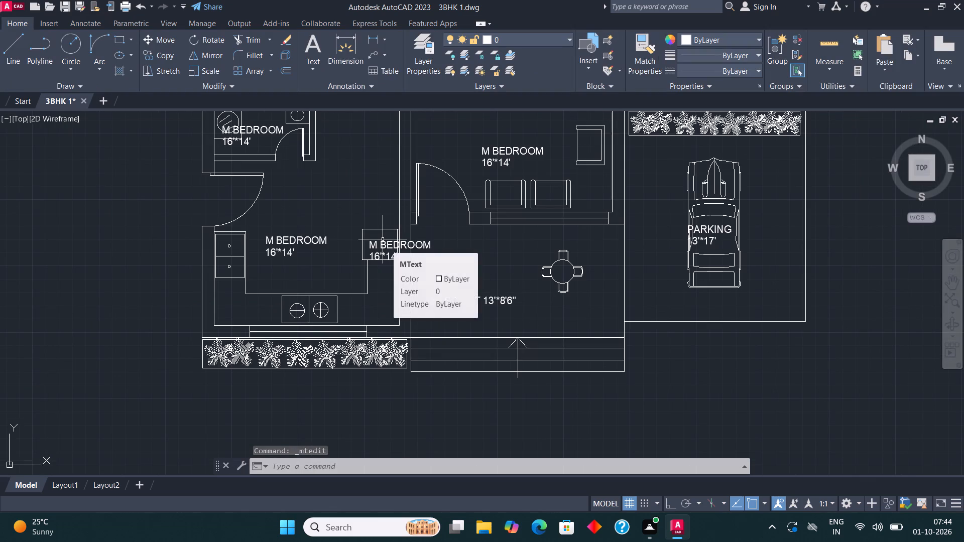
left_click(374, 243)
right_click(374, 243)
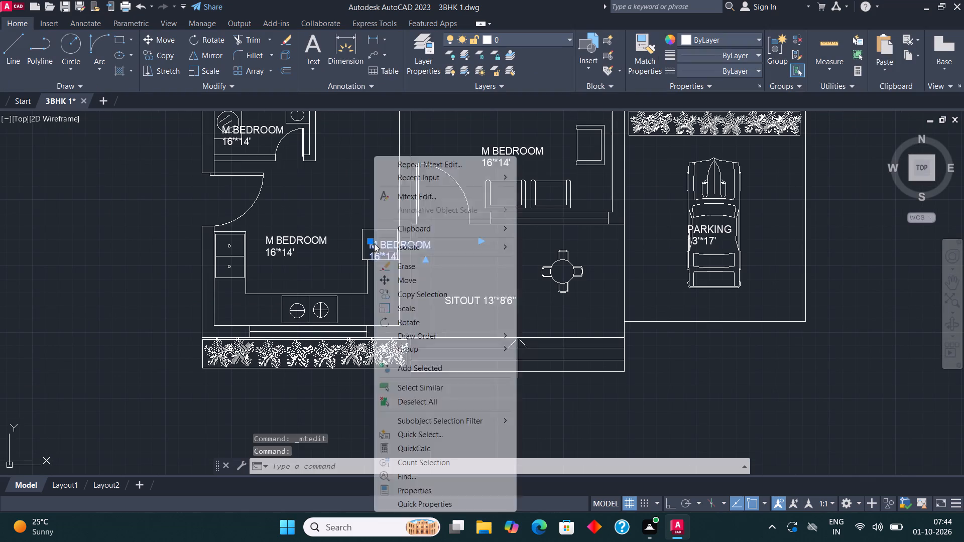
left_click(412, 197)
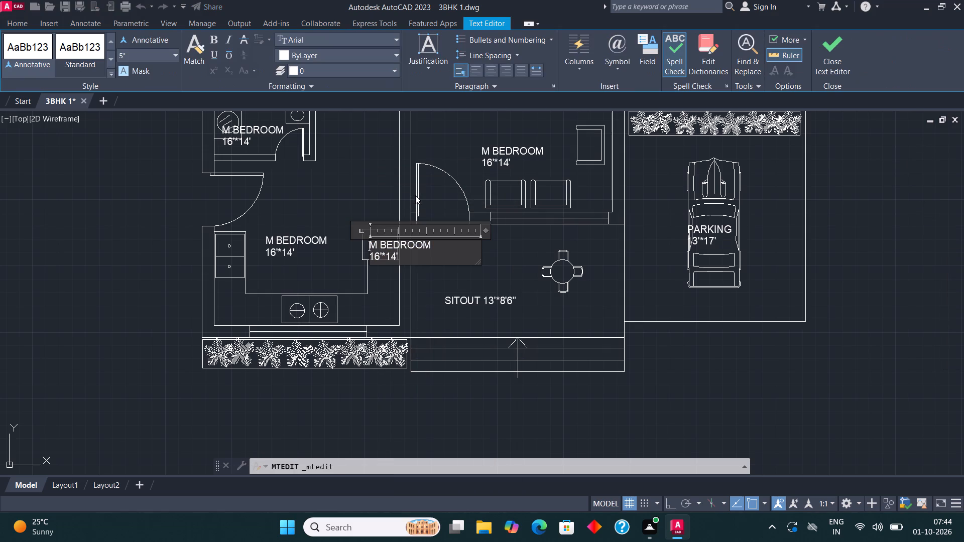
scroll(425, 247, "up", 4)
scroll(276, 324, "down", 2)
left_click(278, 318)
key("BackSpace")
key("BackSpace")
key("BackSpace")
key("BackSpace")
key("BackSpace")
key("BackSpace")
key("BackSpace")
key("BackSpace")
key("BackSpace")
key("BackSpace")
key("BackSpace")
key("BackSpace")
key("BackSpace")
key("BackSpace")
key("BackSpace")
key("BackSpace")
key("BackSpace")
key("BackSpace")
key("BackSpace")
key("BackSpace")
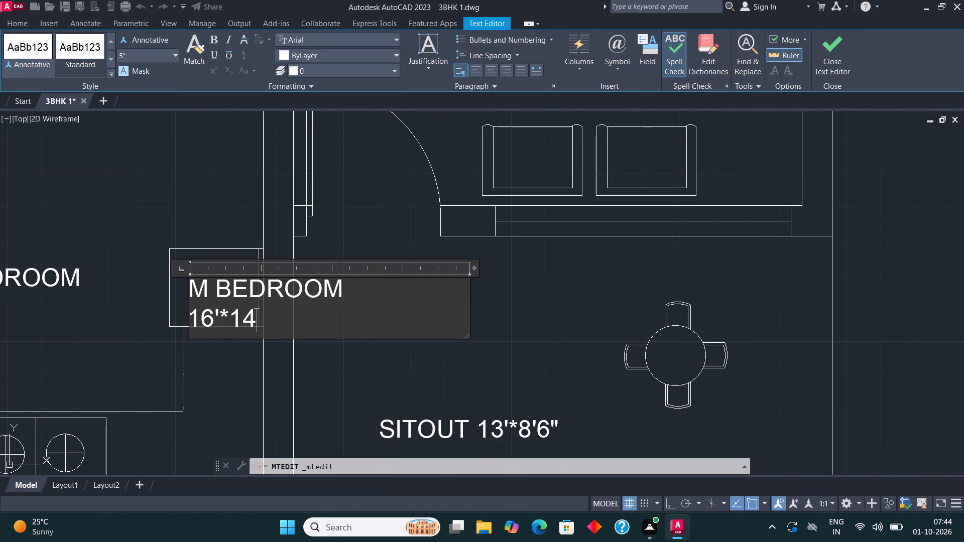
type("REF")
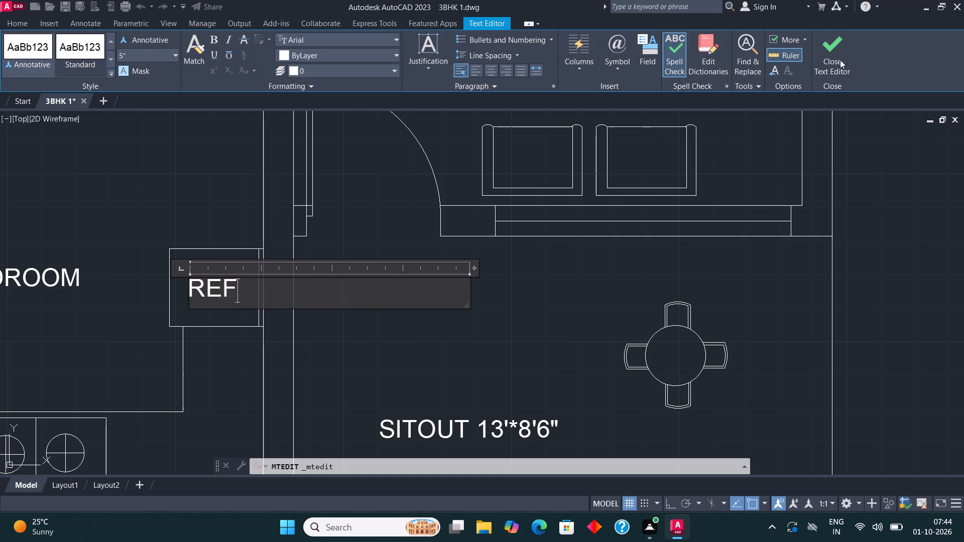
left_click(840, 47)
Change the M BEDROOM label between the sink and the REF box to KITCHEN with 12'*11' on the second line.
scroll(647, 230, "down", 3)
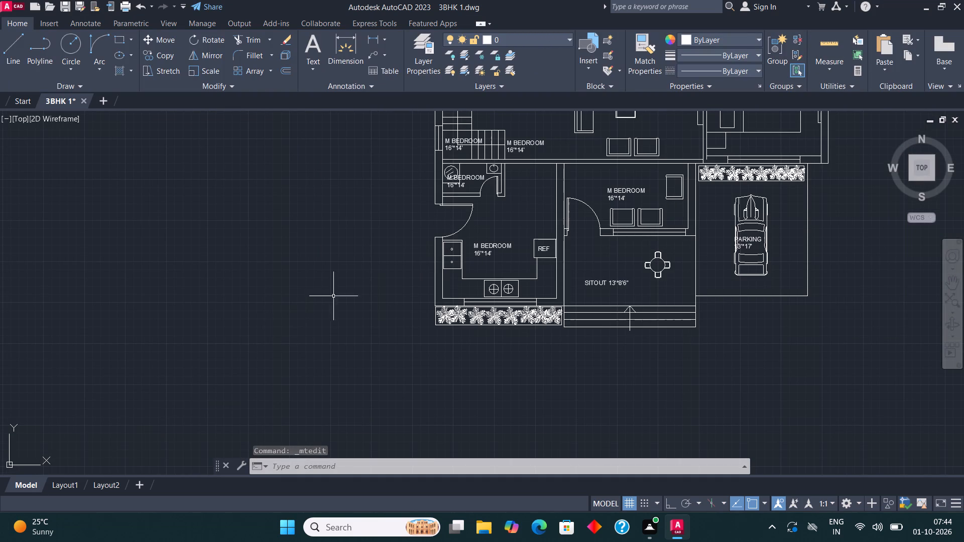
scroll(598, 208, "up", 1)
scroll(487, 268, "up", 1)
left_click(367, 267)
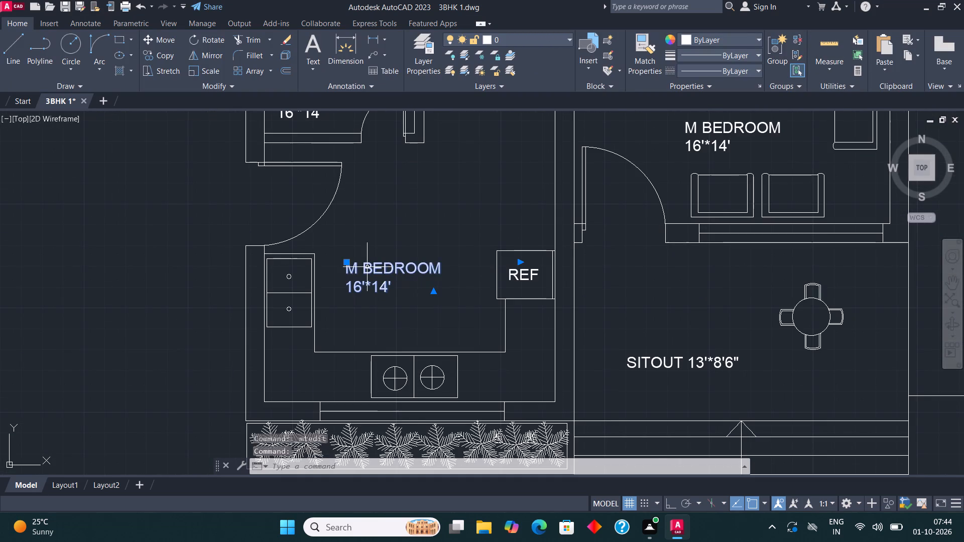
right_click(367, 267)
left_click(457, 194)
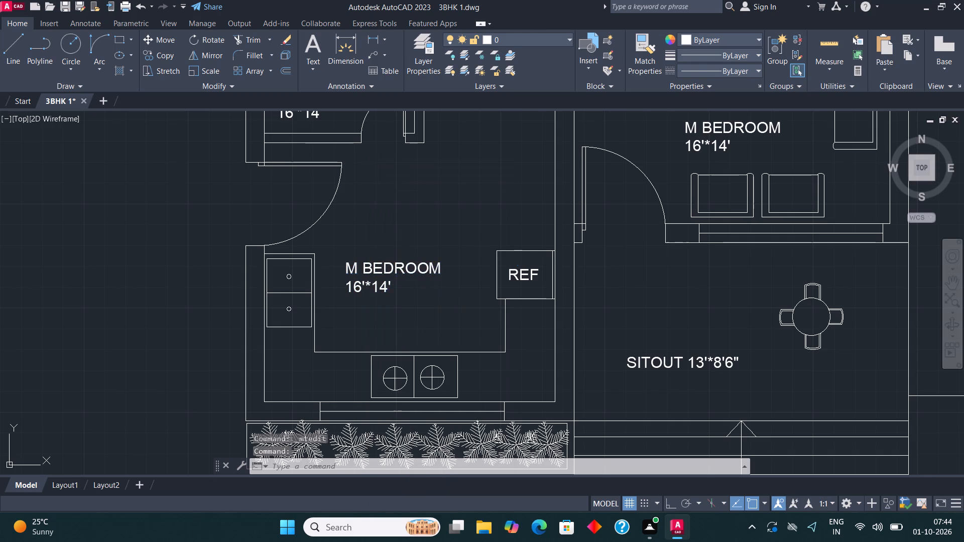
left_click(405, 293)
key("BackSpace")
key("BackSpace")
key("BackSpace")
key("BackSpace")
key("BackSpace")
key("BackSpace")
key("BackSpace")
key("BackSpace")
key("BackSpace")
key("BackSpace")
key("BackSpace")
key("BackSpace")
key("BackSpace")
key("BackSpace")
key("BackSpace")
key("BackSpace")
key("BackSpace")
key("BackSpace")
key("BackSpace")
key("BackSpace")
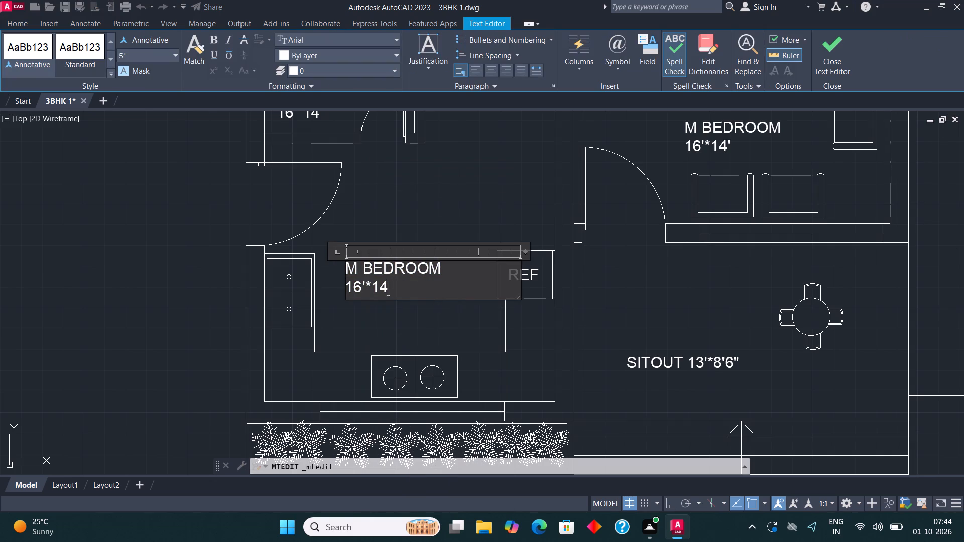
type("KITCHEN")
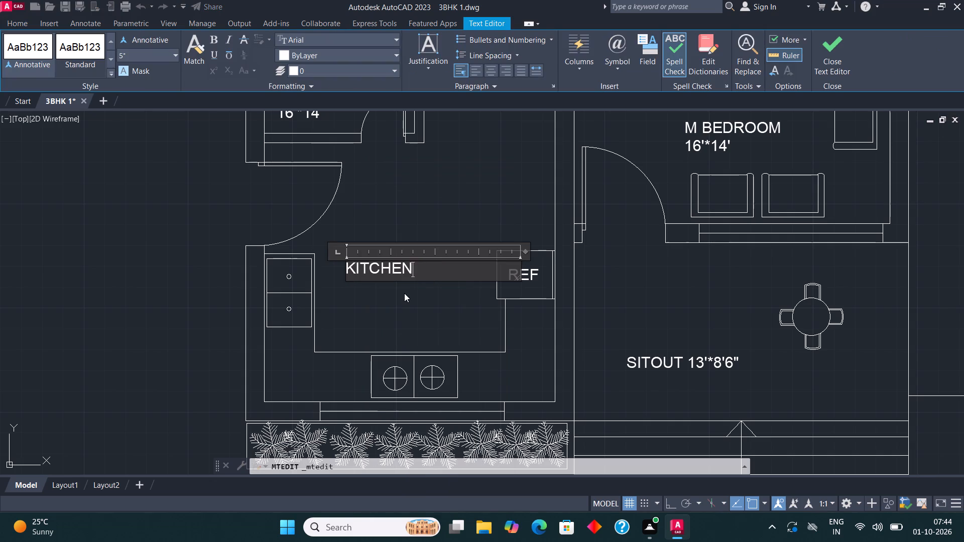
key("Return")
type("12'*11'")
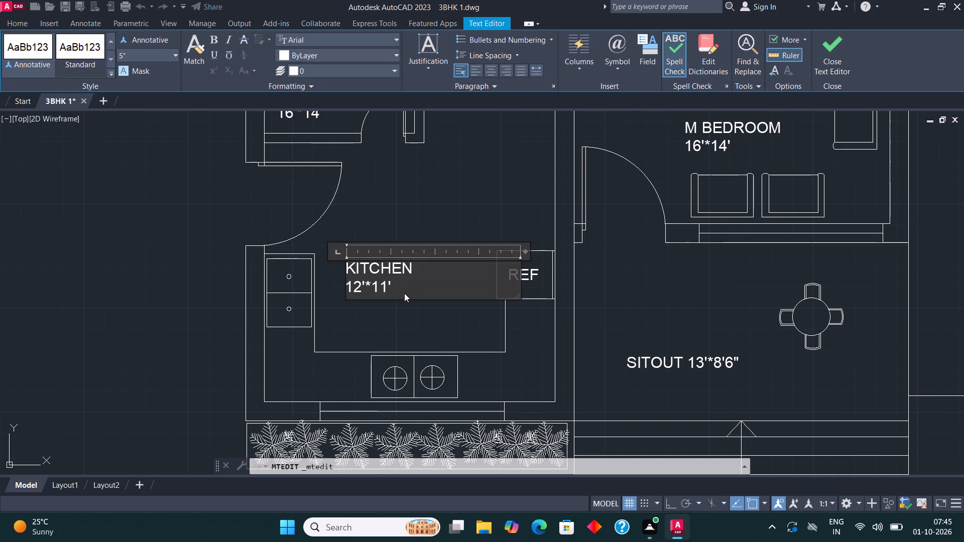
left_click(840, 59)
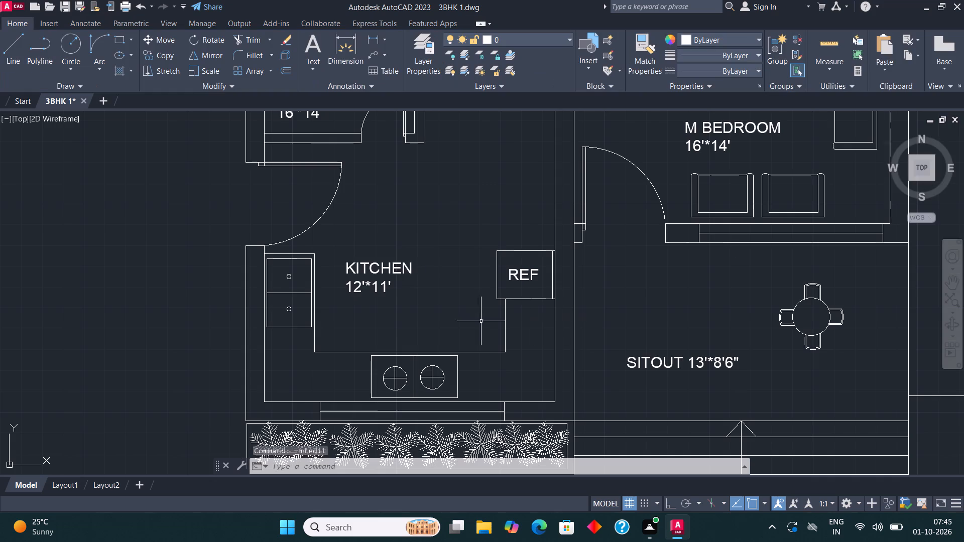
Change the M BEDROOM label in the small washing-machine room north of the kitchen to UTILITY with 6'6"*11' on the second line.
scroll(432, 318, "down", 1)
middle_click_drag(361, 324, 303, 417)
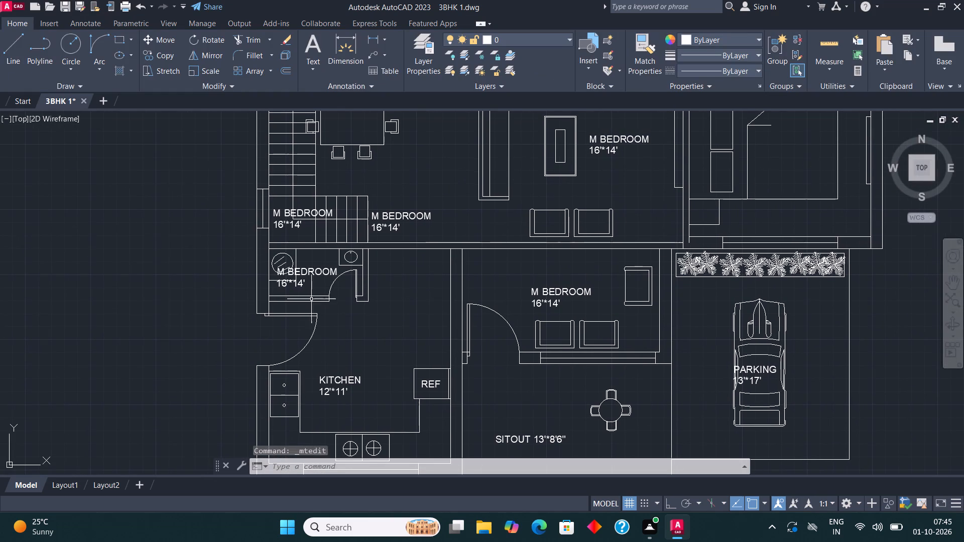
scroll(299, 266, "up", 2)
left_click(303, 280)
right_click(302, 280)
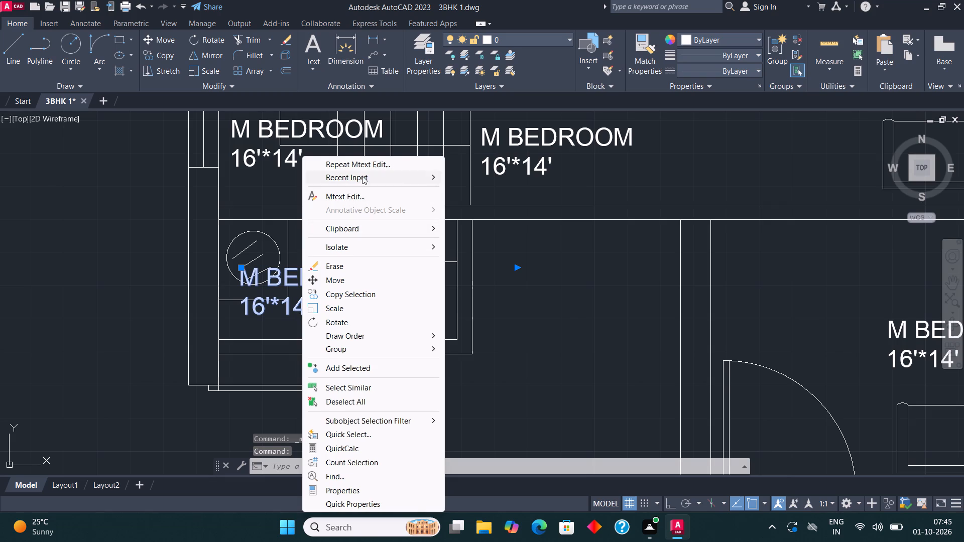
left_click(362, 196)
left_click(347, 309)
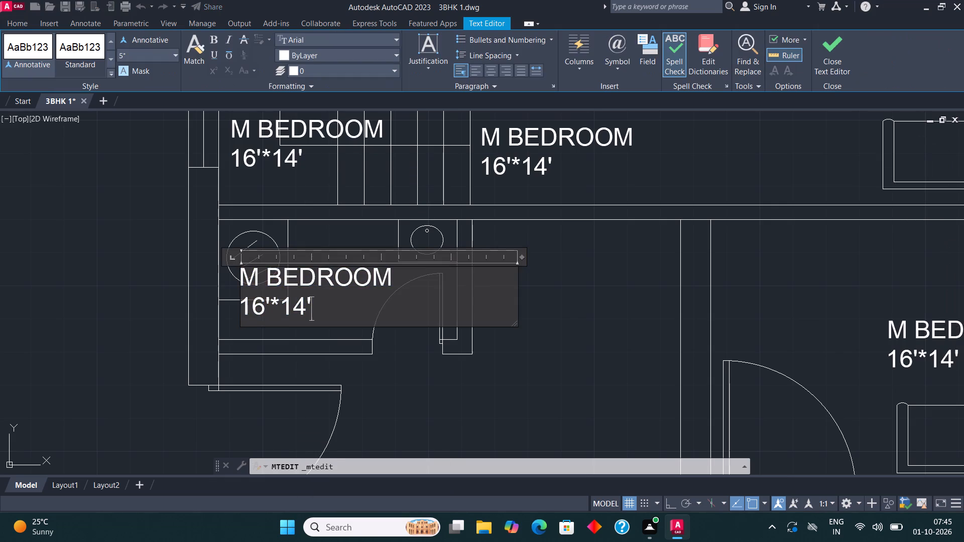
key("BackSpace")
key("BackSpace")
key("BackSpace")
key("BackSpace")
key("BackSpace")
key("BackSpace")
key("BackSpace")
key("BackSpace")
key("BackSpace")
key("BackSpace")
key("BackSpace")
key("BackSpace")
key("BackSpace")
key("BackSpace")
key("BackSpace")
key("BackSpace")
key("BackSpace")
key("BackSpace")
key("BackSpace")
key("BackSpace")
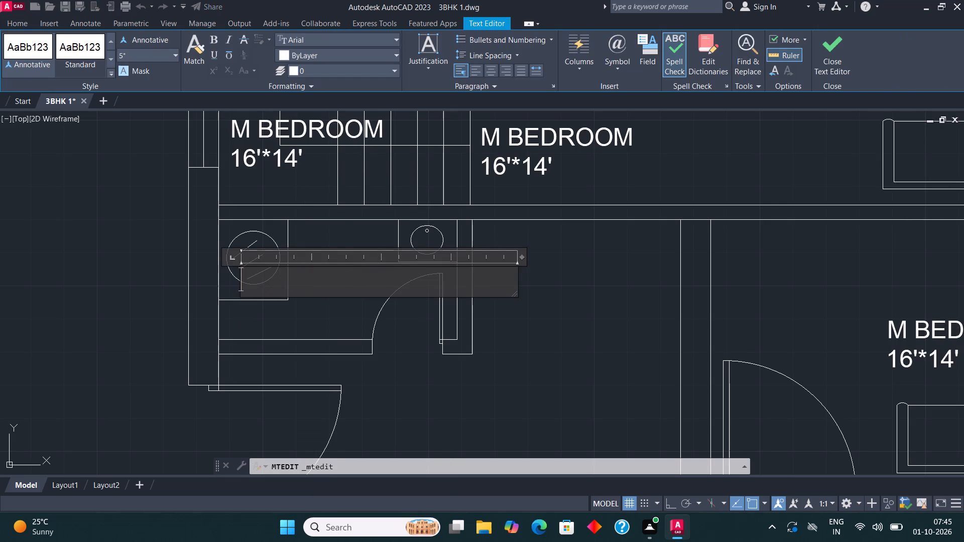
type("UTILITY")
key("Return")
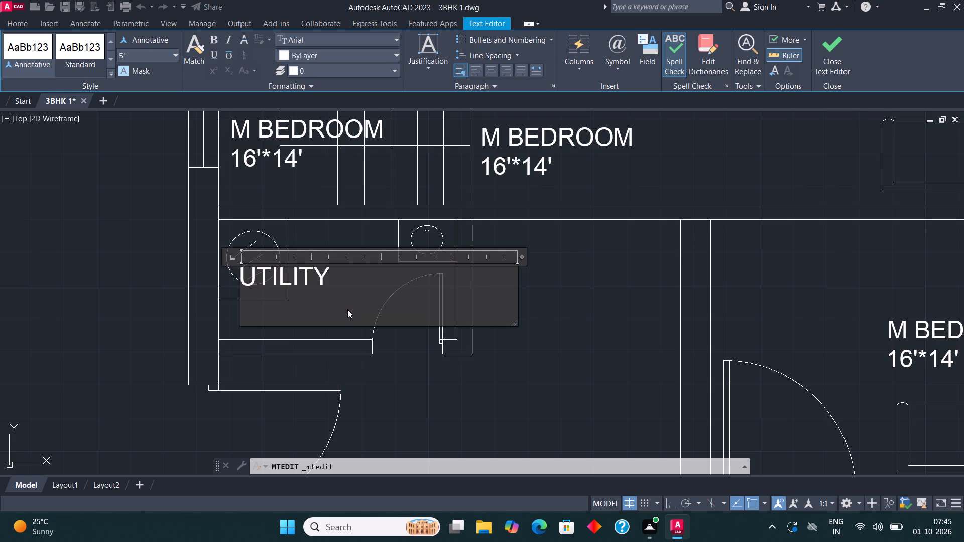
type("6'6\"")
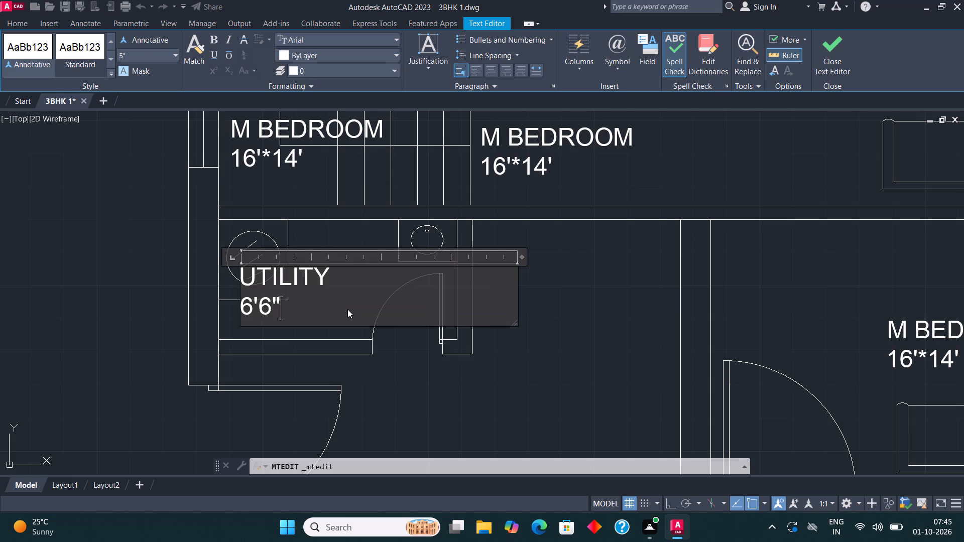
key("asterisk")
type("11'")
left_click(830, 56)
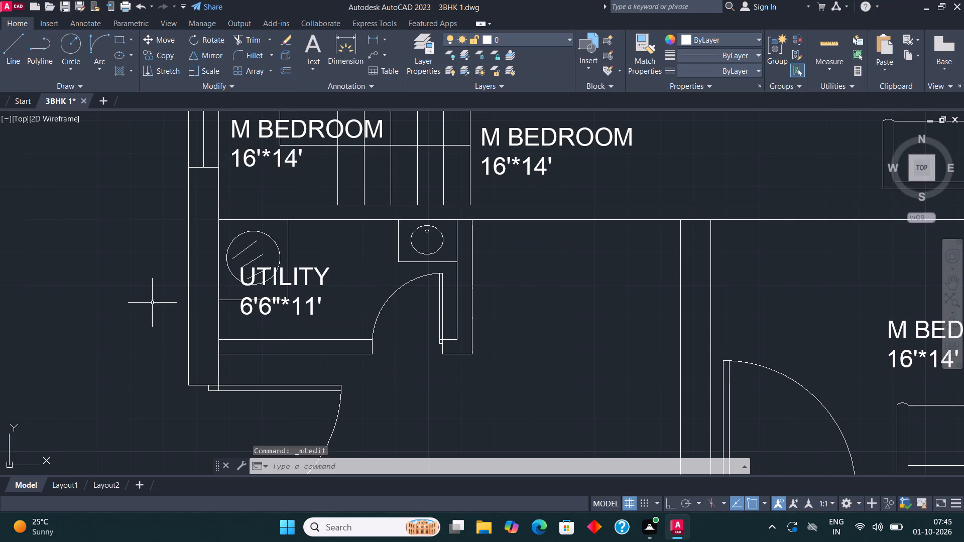
Delete the M BEDROOM label lying over the staircase corner just north of the utility room.
scroll(51, 507, "down", 1)
scroll(130, 343, "down", 2)
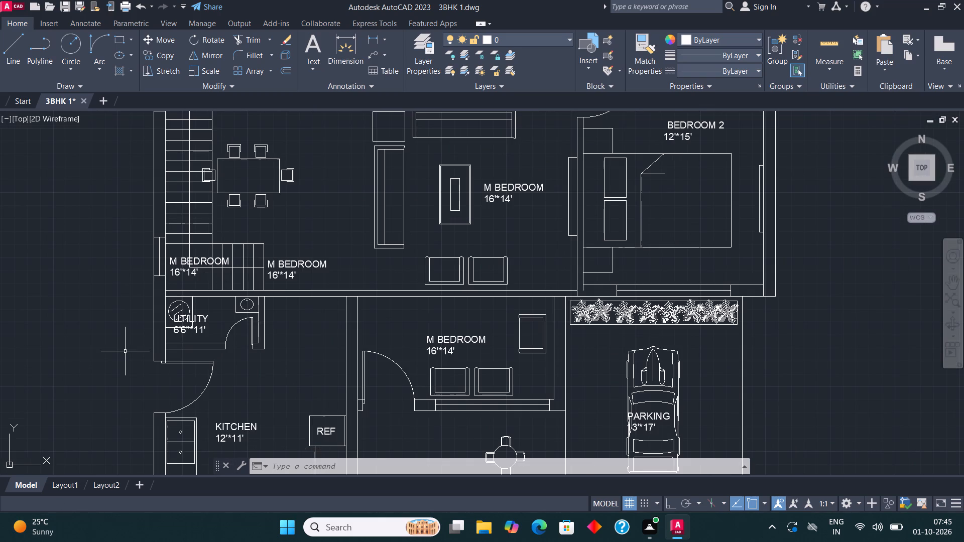
scroll(131, 291, "up", 1)
middle_click_drag(138, 300, 143, 341)
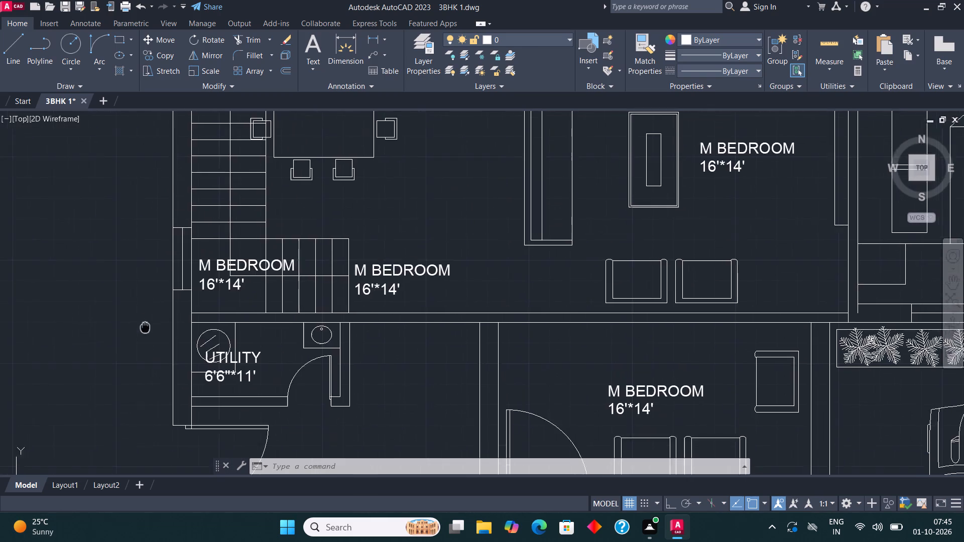
middle_click_drag(143, 341, 141, 348)
scroll(294, 339, "up", 1)
left_click(202, 298)
left_click(185, 291)
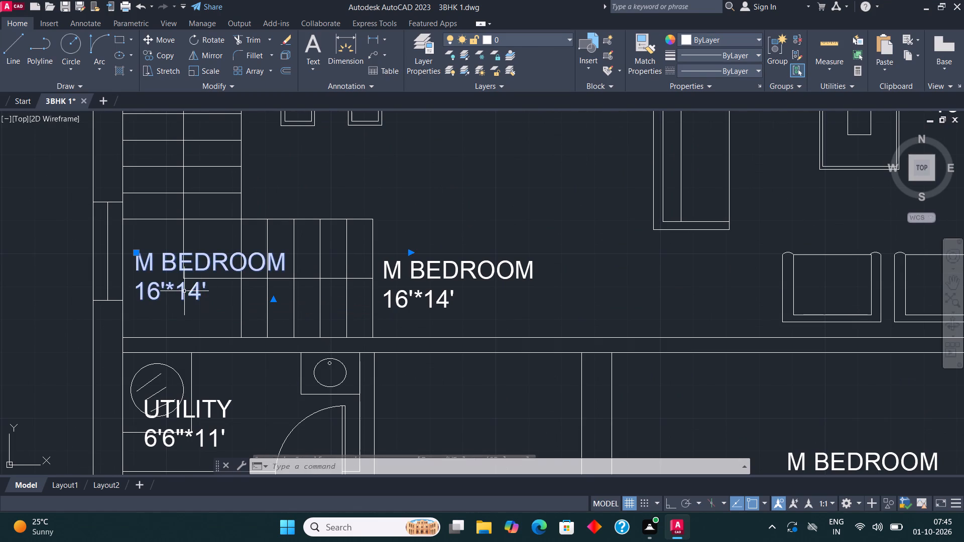
key("Delete")
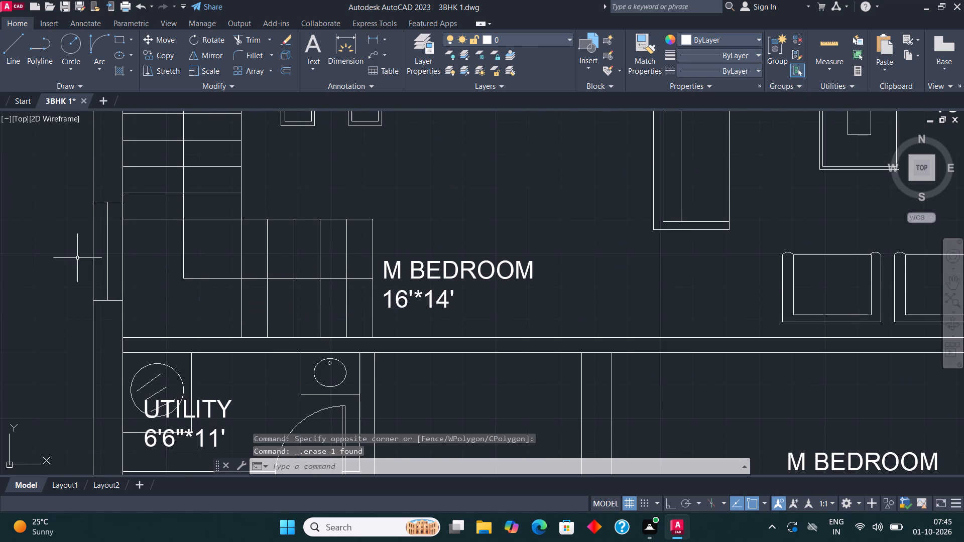
Replace the M BEDROOM label at the east end of the staircase's lower flight with UP.
scroll(396, 291, "down", 1)
scroll(481, 280, "up", 2)
left_click(339, 278)
right_click(341, 278)
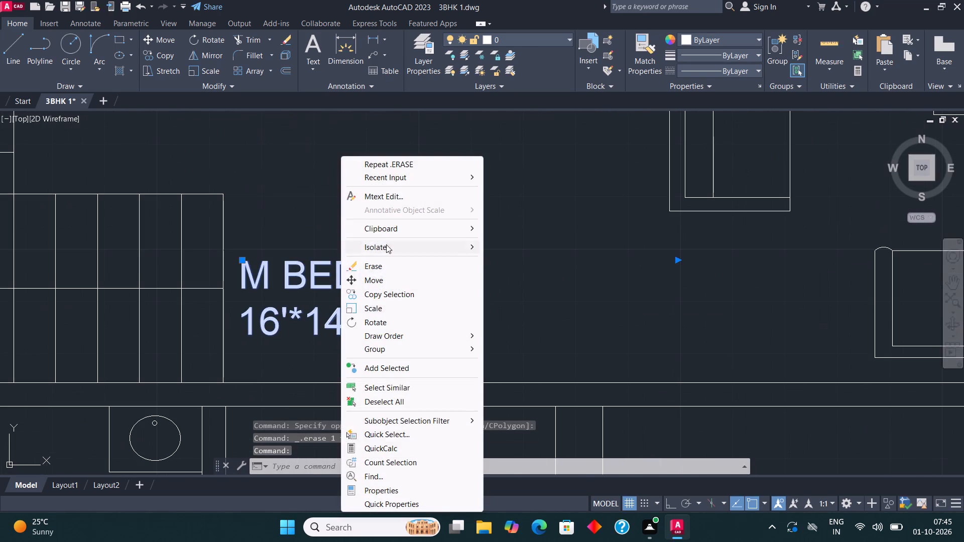
left_click(400, 196)
left_click(388, 317)
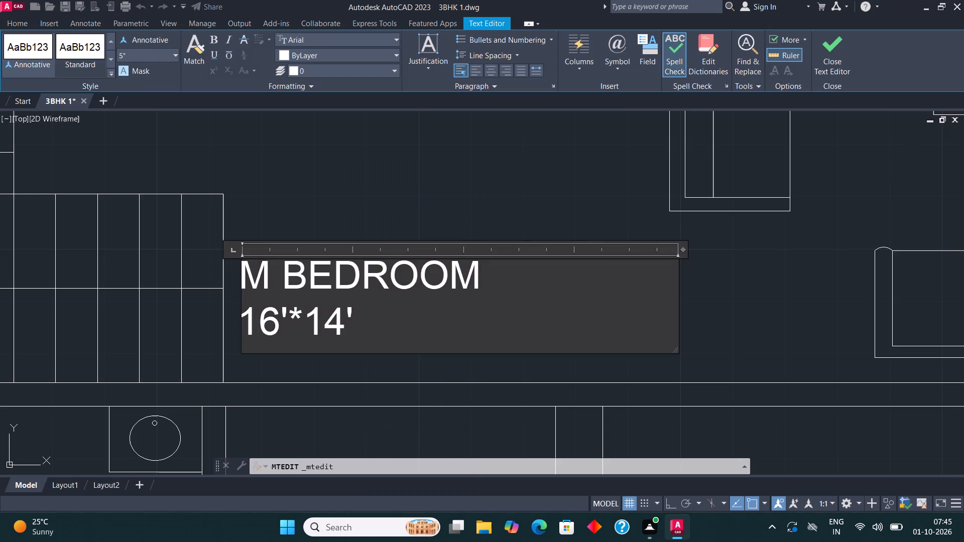
key("BackSpace")
key("BackSpace")
key("BackSpace")
key("BackSpace")
key("BackSpace")
key("BackSpace")
key("BackSpace")
key("BackSpace")
key("BackSpace")
key("BackSpace")
key("BackSpace")
key("BackSpace")
key("BackSpace")
key("BackSpace")
key("BackSpace")
key("BackSpace")
key("BackSpace")
key("BackSpace")
key("BackSpace")
key("BackSpace")
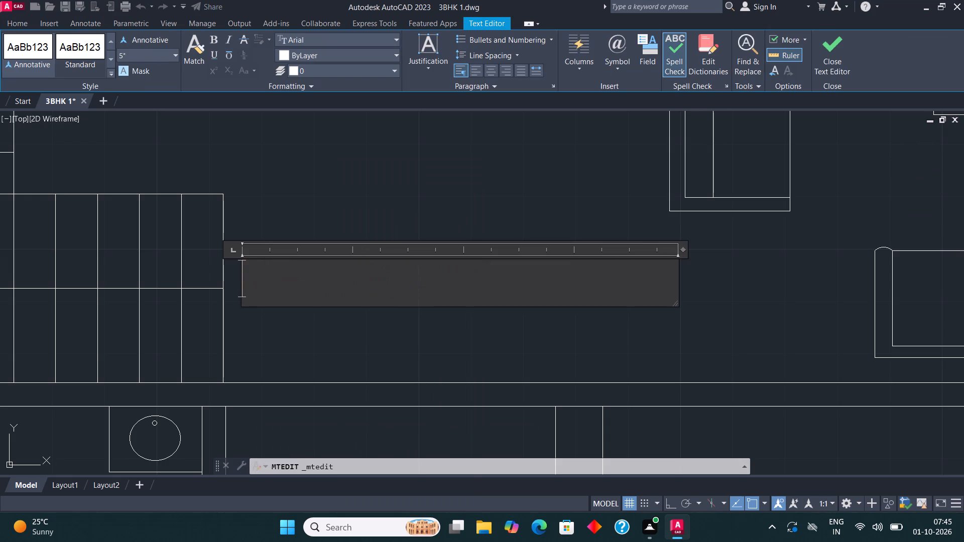
type("UP")
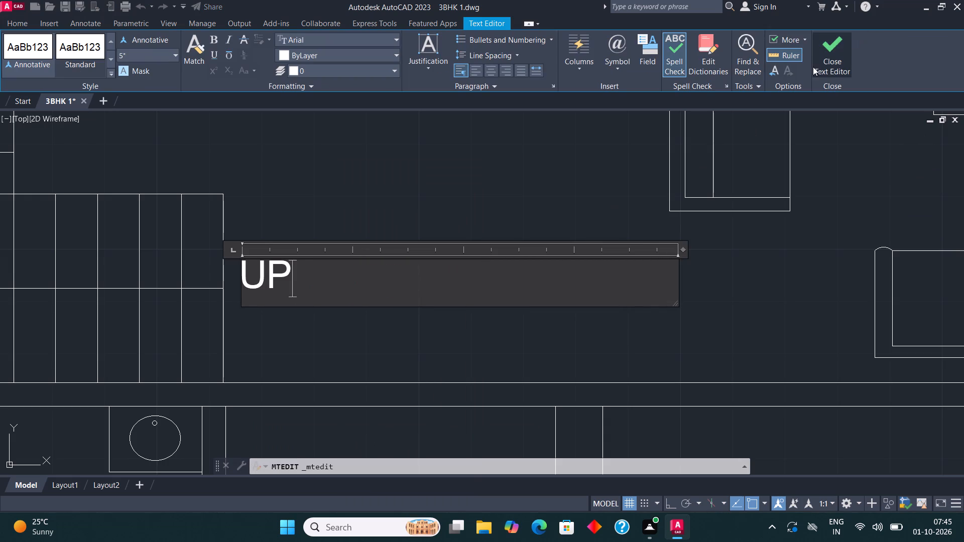
left_click(819, 57)
Change the M BEDROOM label in the small bathroom beside the upper stair flight to C BATH with 4'*6' on the second line.
scroll(667, 217, "down", 3)
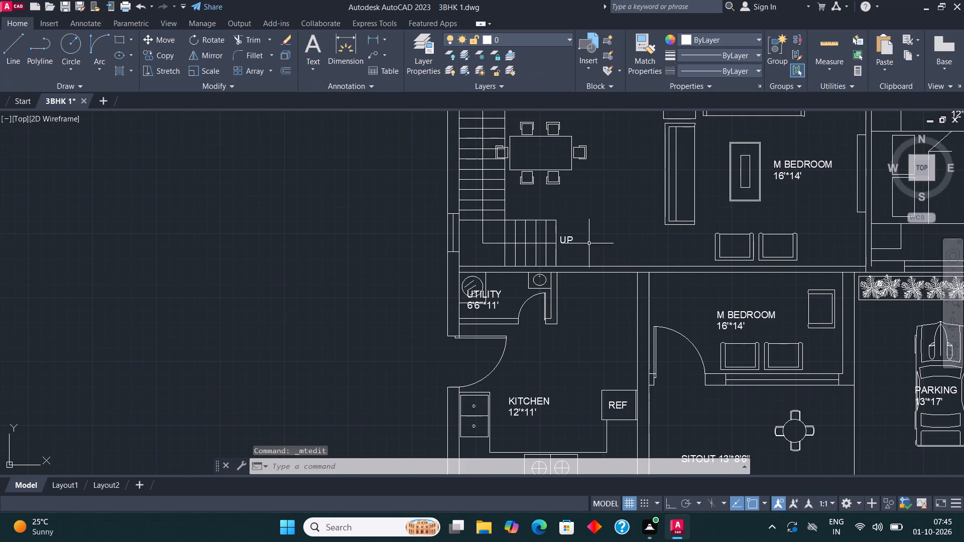
middle_click_drag(568, 159, 505, 381)
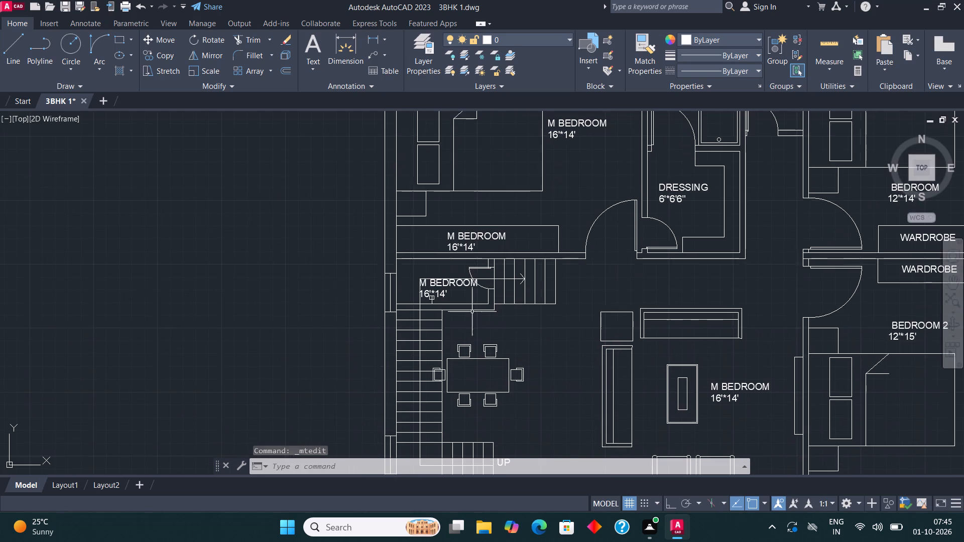
scroll(467, 303, "up", 2)
scroll(390, 249, "up", 1)
left_click(392, 266)
right_click(392, 266)
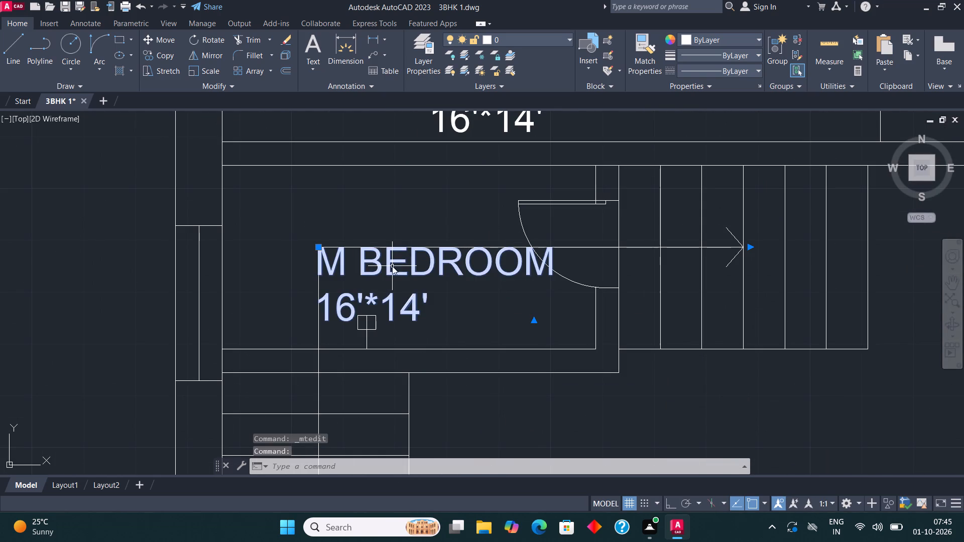
left_click(450, 192)
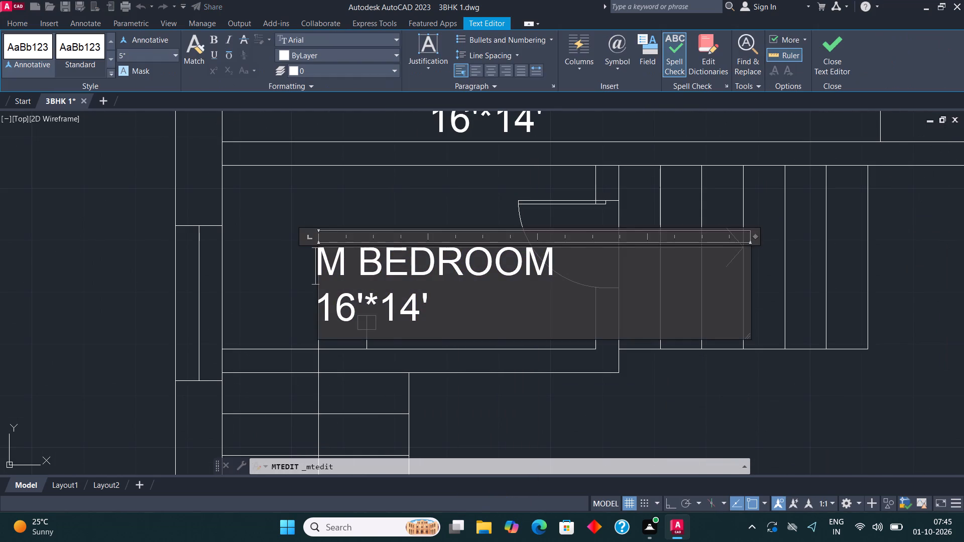
left_click(444, 315)
key("BackSpace")
key("BackSpace")
key("BackSpace")
key("BackSpace")
key("BackSpace")
key("BackSpace")
key("BackSpace")
key("BackSpace")
key("BackSpace")
key("BackSpace")
key("BackSpace")
key("BackSpace")
key("BackSpace")
key("BackSpace")
key("BackSpace")
key("BackSpace")
key("BackSpace")
key("BackSpace")
key("BackSpace")
key("BackSpace")
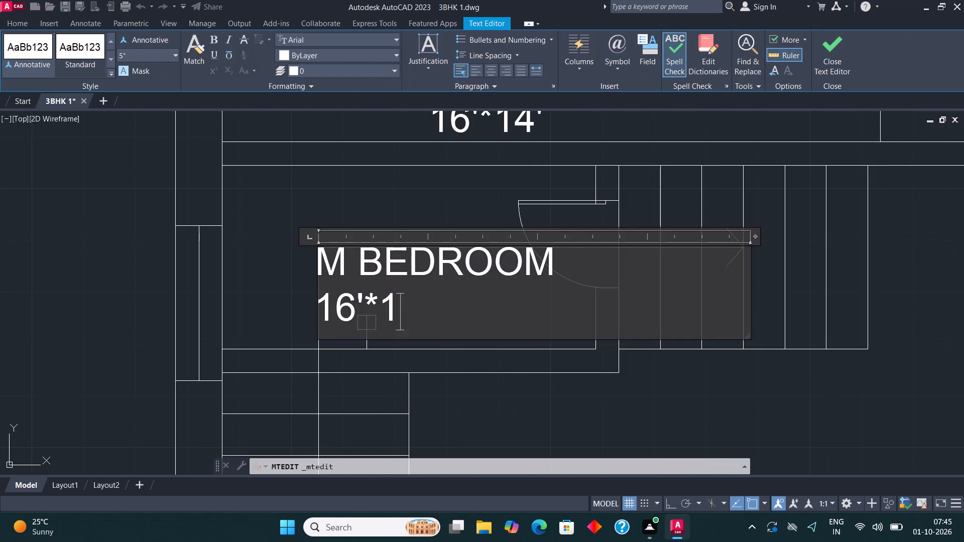
key("c")
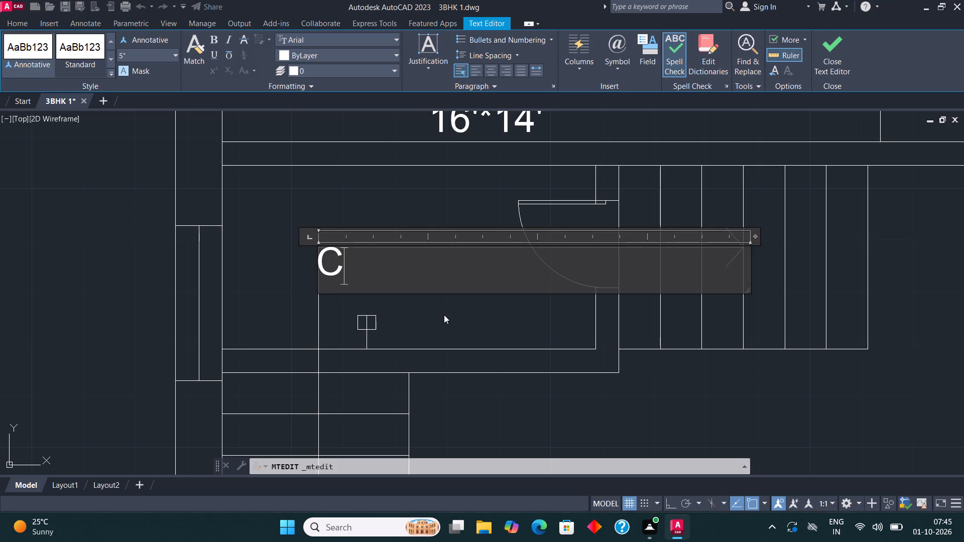
key("space")
type("BATH")
key("Return")
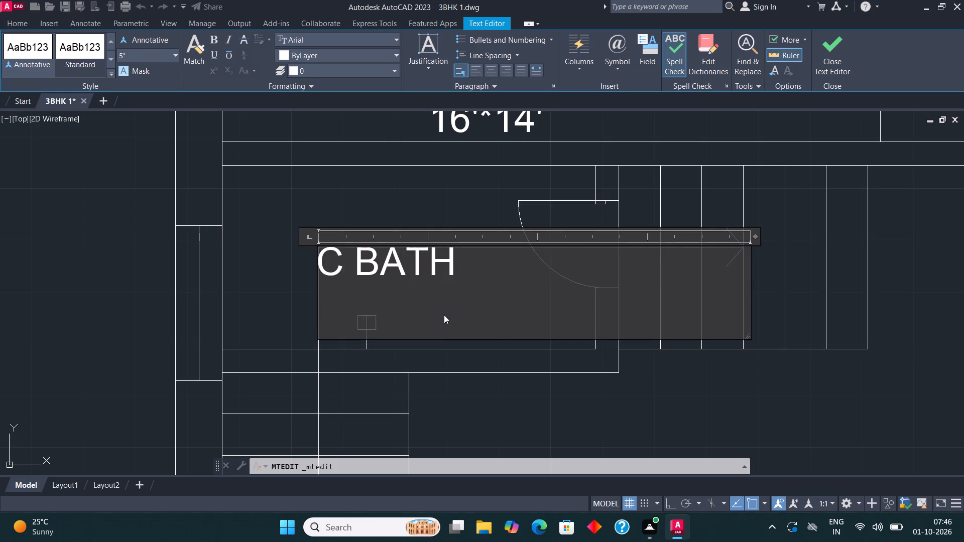
type("4'")
type("*6'")
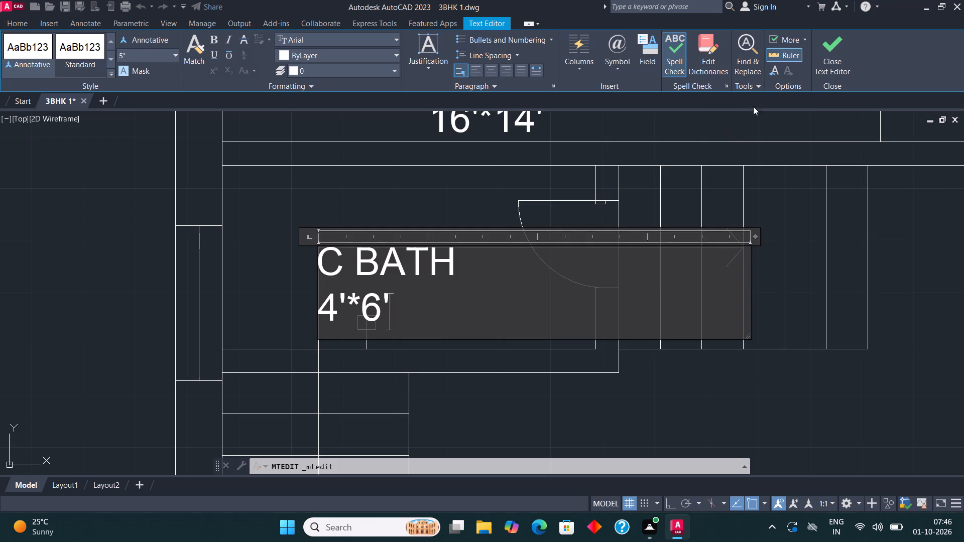
left_click(819, 58)
Delete the M BEDROOM label inside the master bedroom's wardrobe, just north of the C BATH room.
middle_click_drag(496, 283, 433, 251)
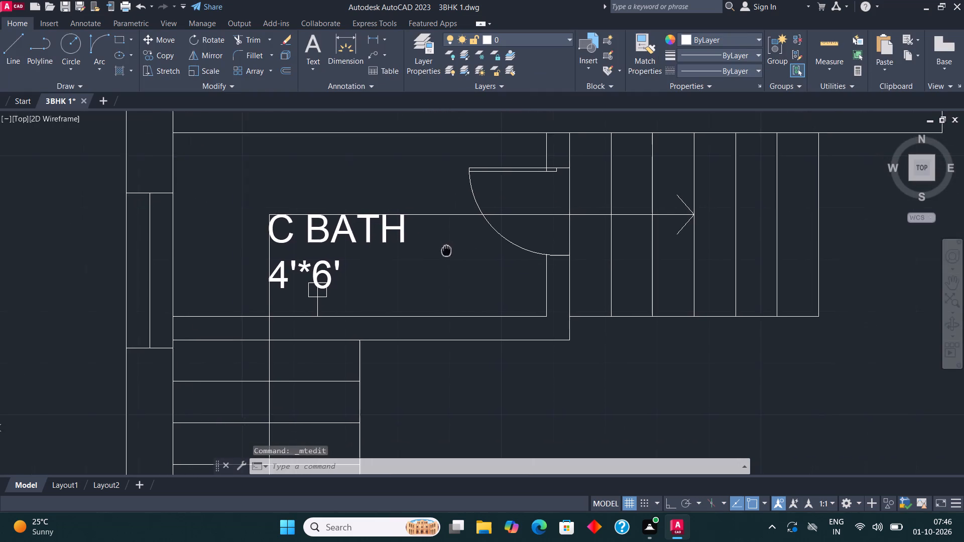
middle_click_drag(433, 251, 437, 291)
scroll(332, 296, "down", 2)
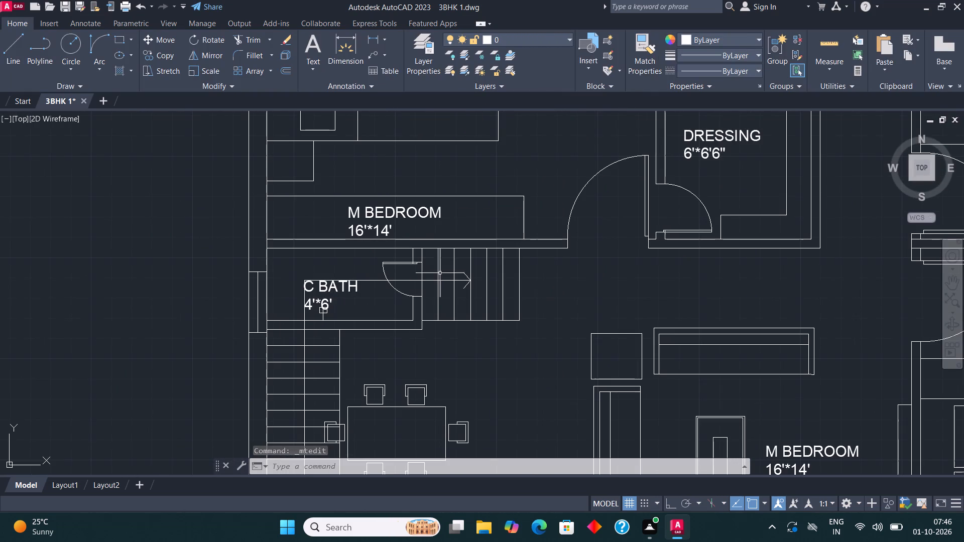
middle_click_drag(453, 267, 432, 326)
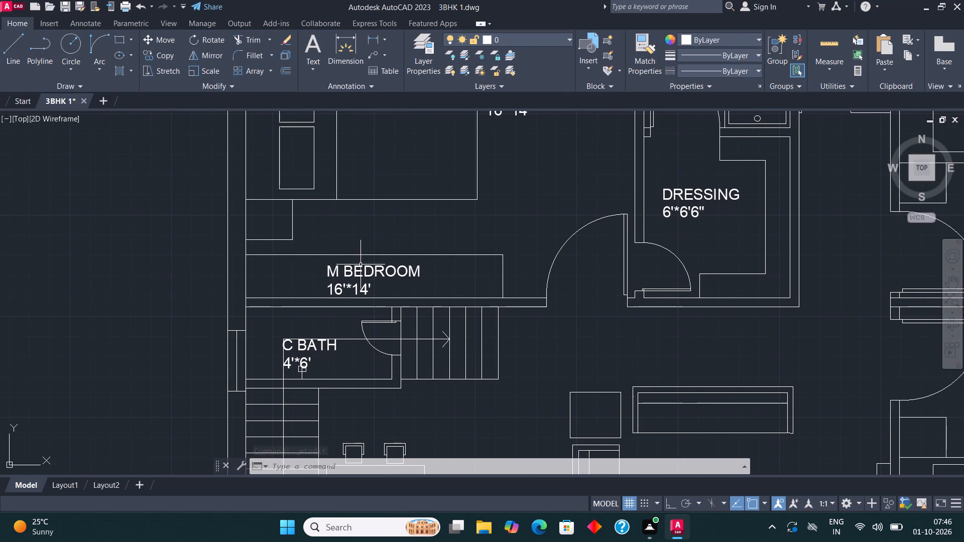
left_click(361, 264)
key("Delete")
Copy the WARDROBE label from the 12'*14' bedroom's wardrobe into the master bedroom's wardrobe.
scroll(320, 291, "down", 2)
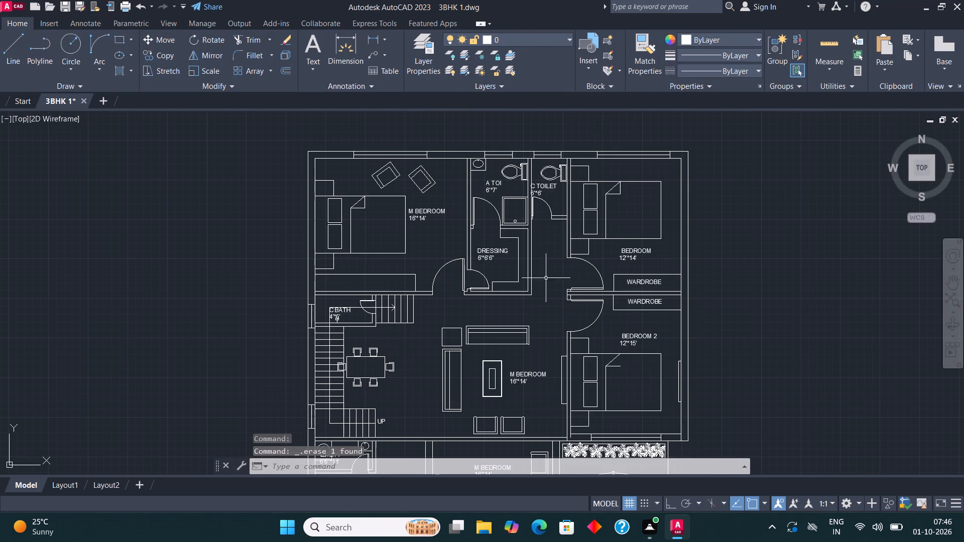
left_click(646, 285)
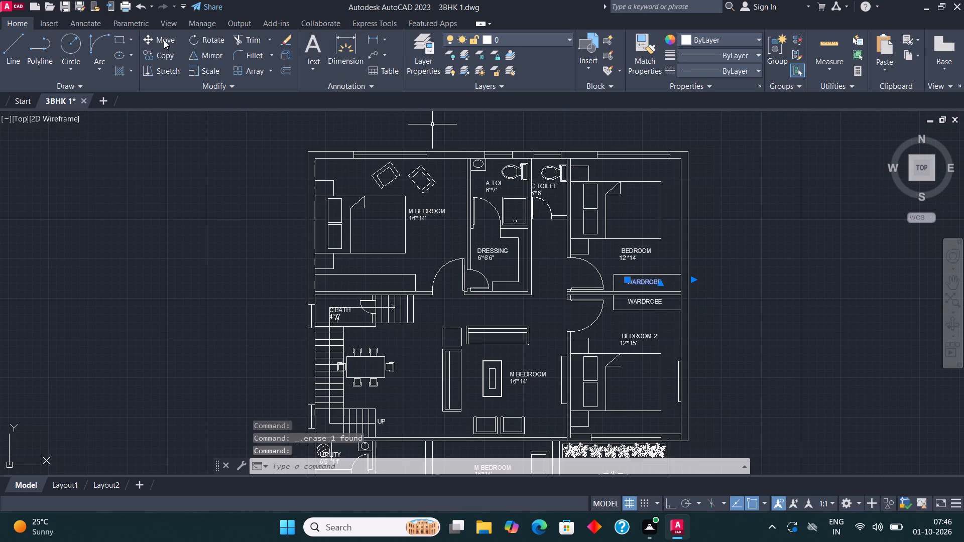
left_click(169, 52)
left_click(640, 283)
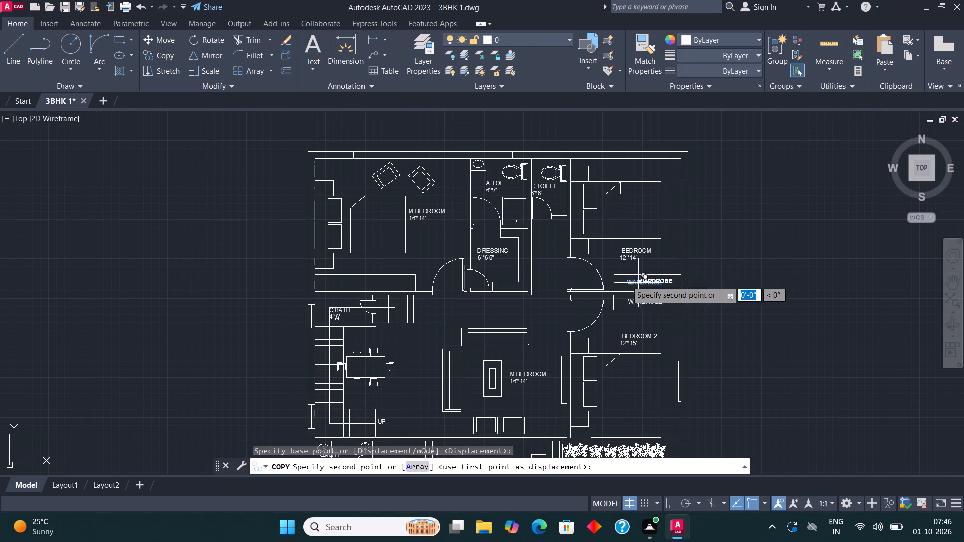
scroll(345, 287, "up", 4)
left_click(303, 278)
scroll(276, 296, "down", 4)
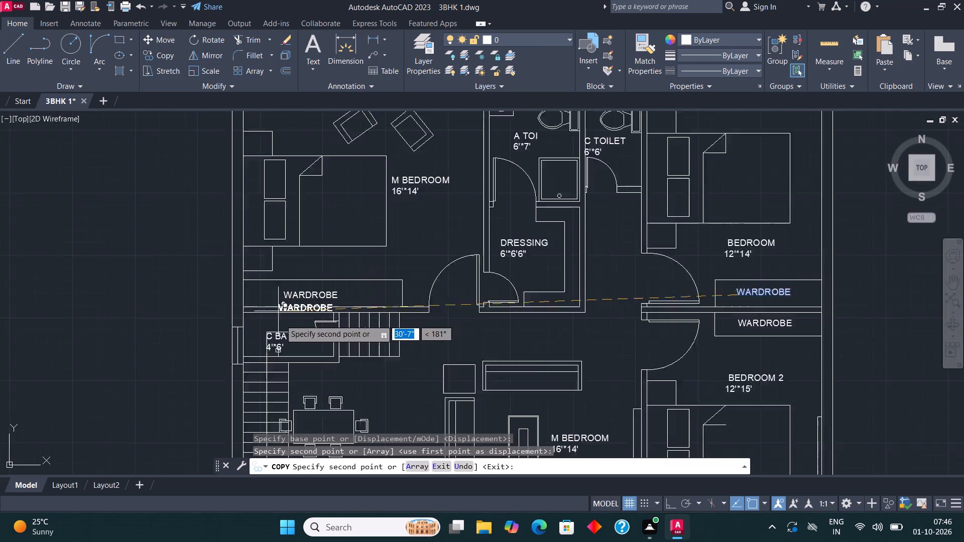
key("Escape")
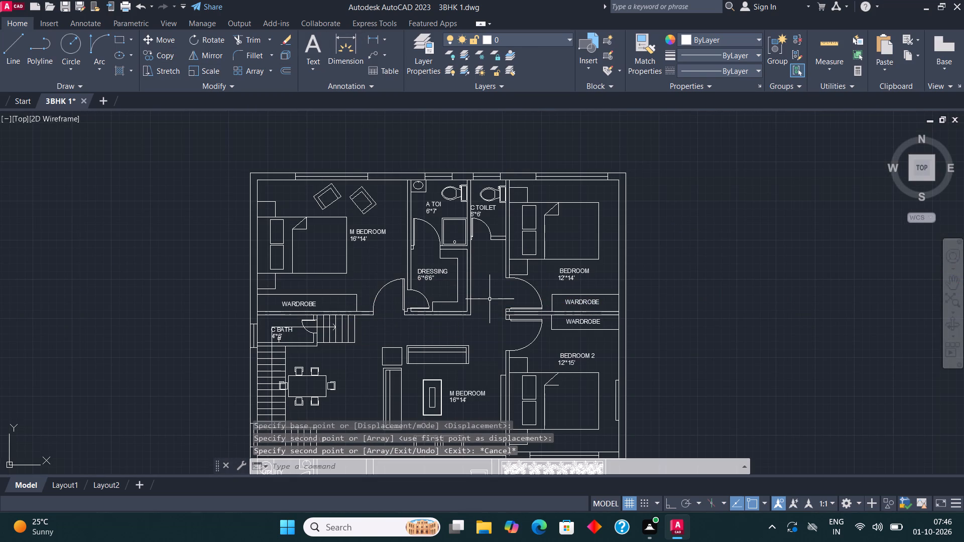
Change the M BEDROOM label beside the living area's coffee table to LIVING with 18'*15' on the second line.
middle_click_drag(491, 298, 396, 307)
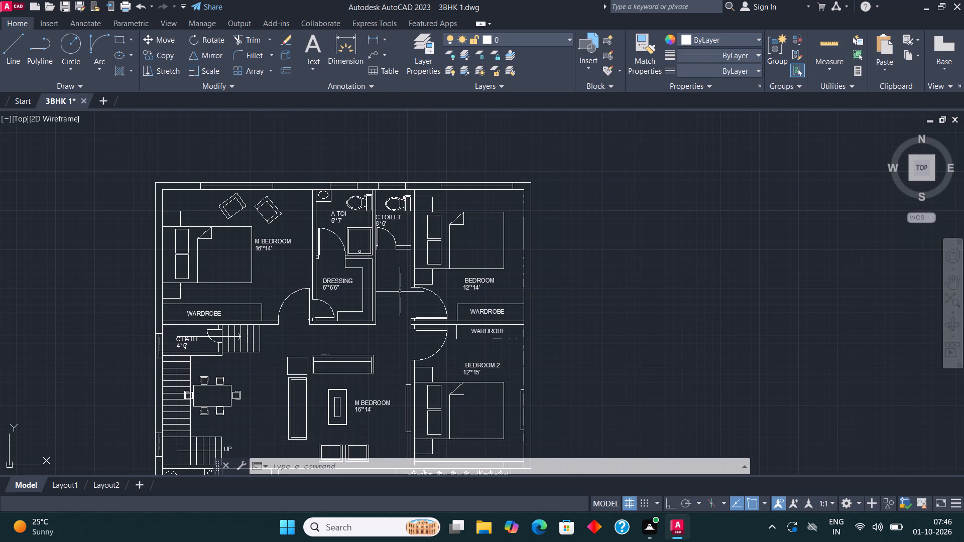
scroll(400, 292, "down", 2)
scroll(363, 329, "up", 2)
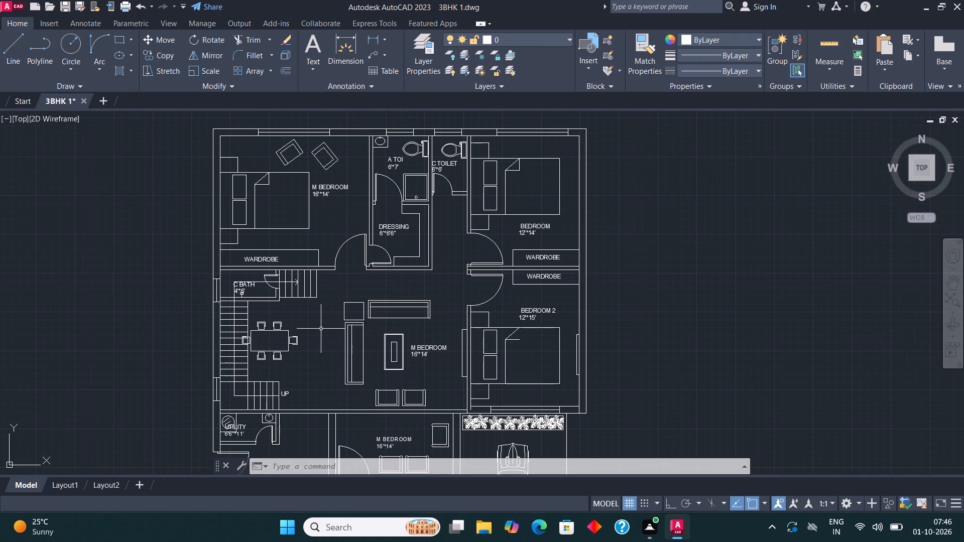
scroll(421, 361, "up", 4)
left_click(393, 269)
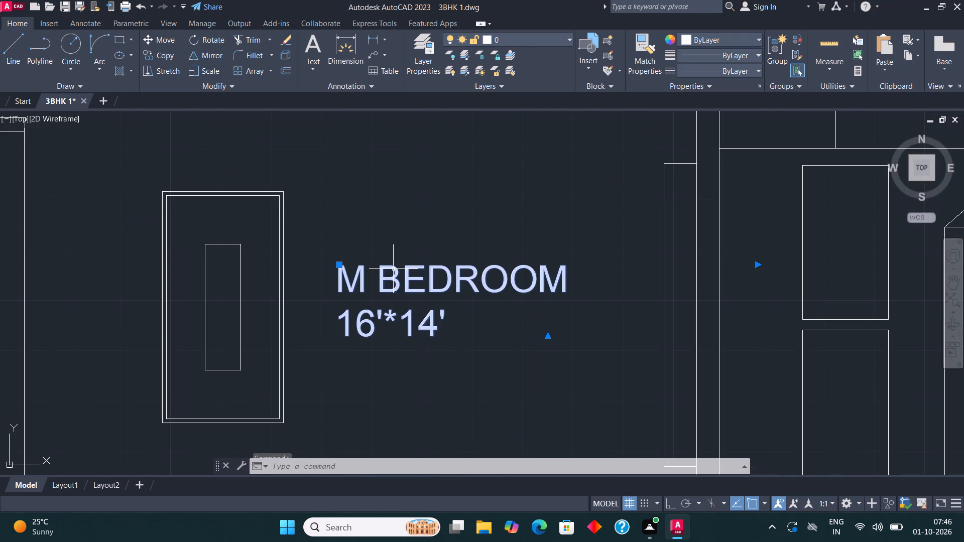
right_click(397, 279)
left_click(466, 198)
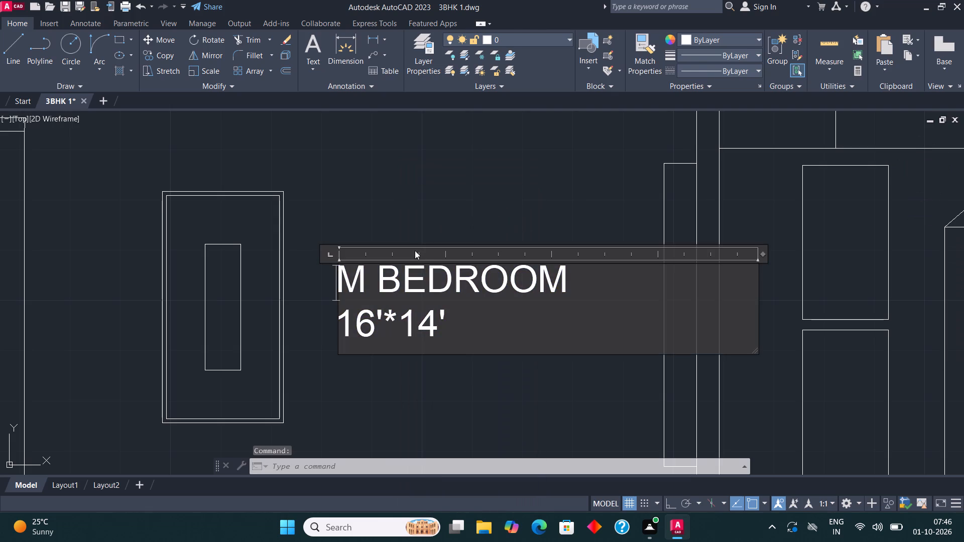
left_click(461, 331)
key("BackSpace")
key("BackSpace")
key("BackSpace")
key("BackSpace")
key("BackSpace")
key("BackSpace")
key("BackSpace")
key("BackSpace")
key("BackSpace")
key("BackSpace")
key("BackSpace")
key("BackSpace")
key("BackSpace")
key("BackSpace")
key("BackSpace")
key("BackSpace")
key("BackSpace")
key("BackSpace")
key("BackSpace")
key("BackSpace")
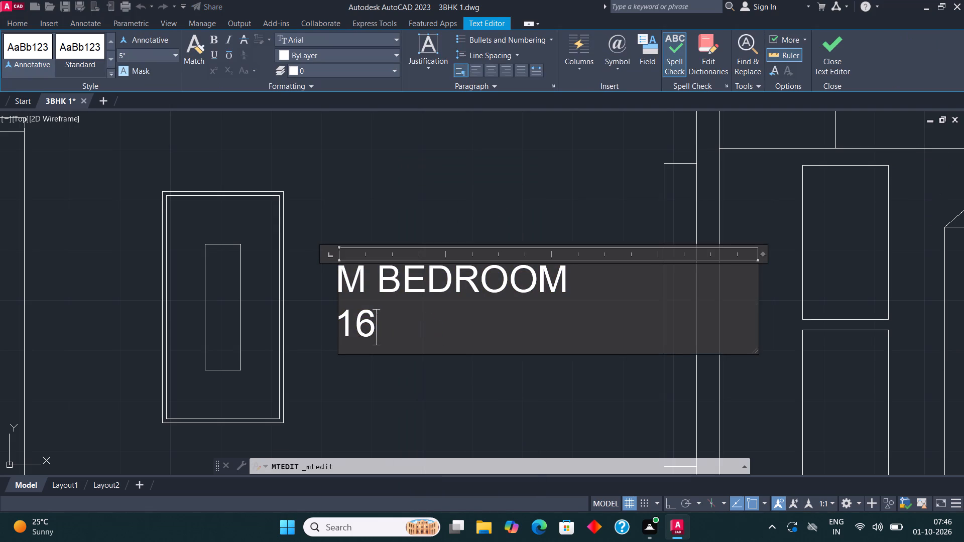
type("LIVING")
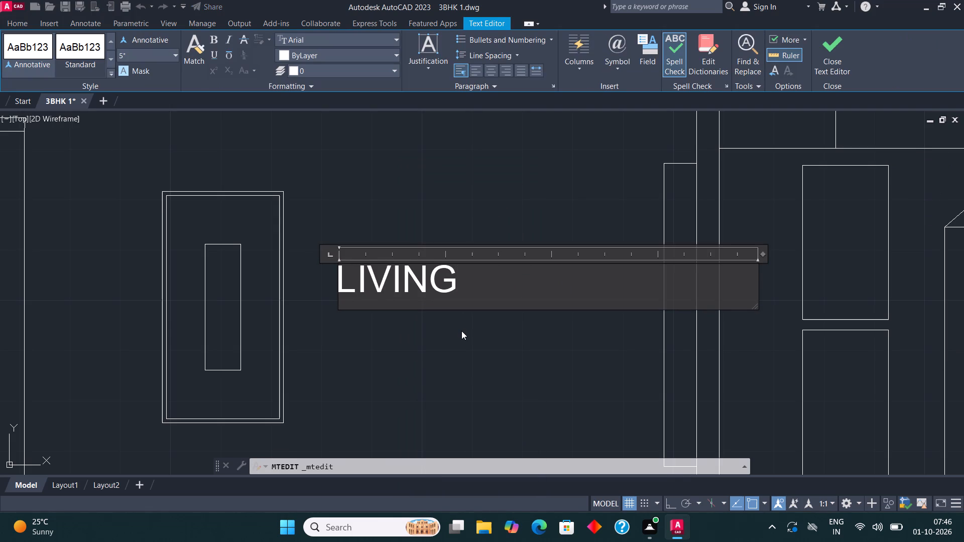
key("Return")
type("18'")
type("*15")
key("apostrophe")
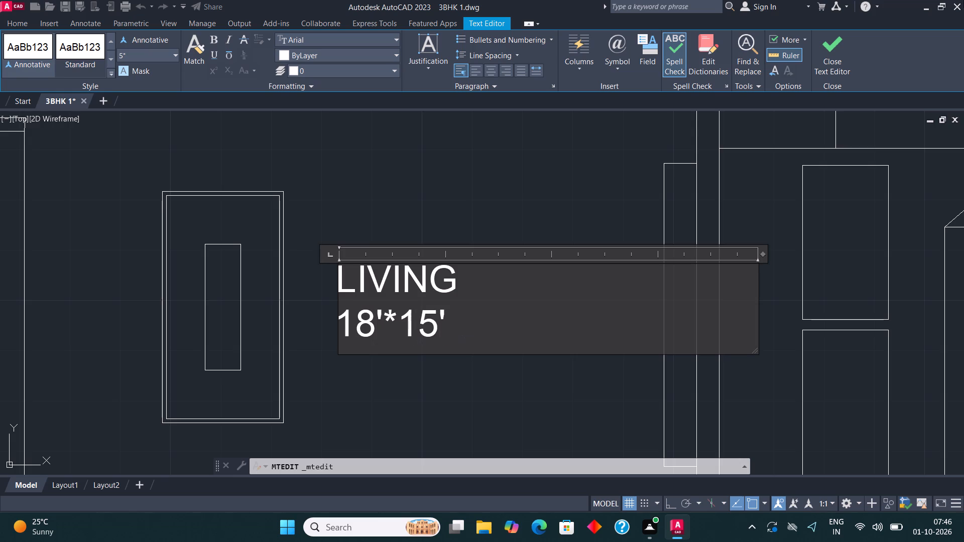
left_click(824, 41)
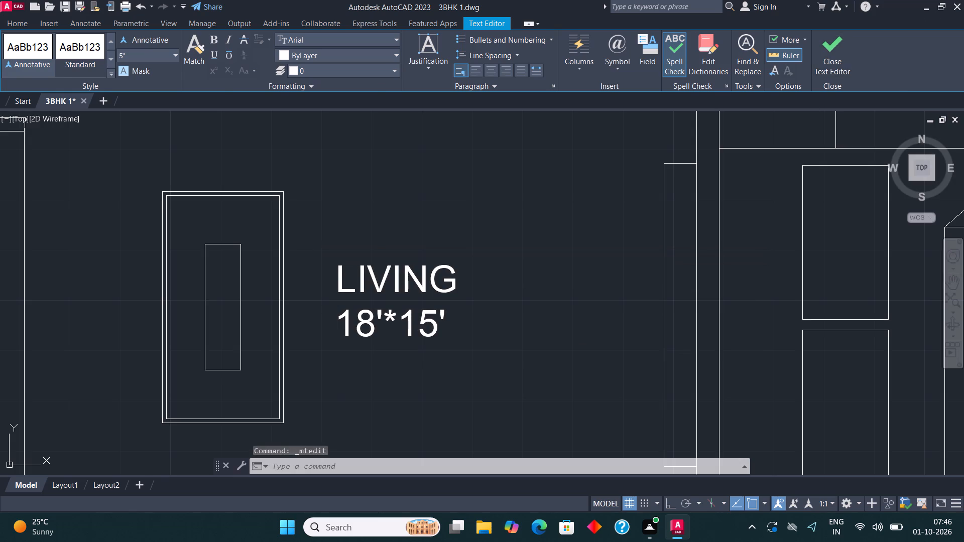
Change the M BEDROOM label in the entrance room south of the living area to FOYER with 13'*7' on the second line.
scroll(310, 319, "down", 3)
middle_click_drag(375, 334, 391, 276)
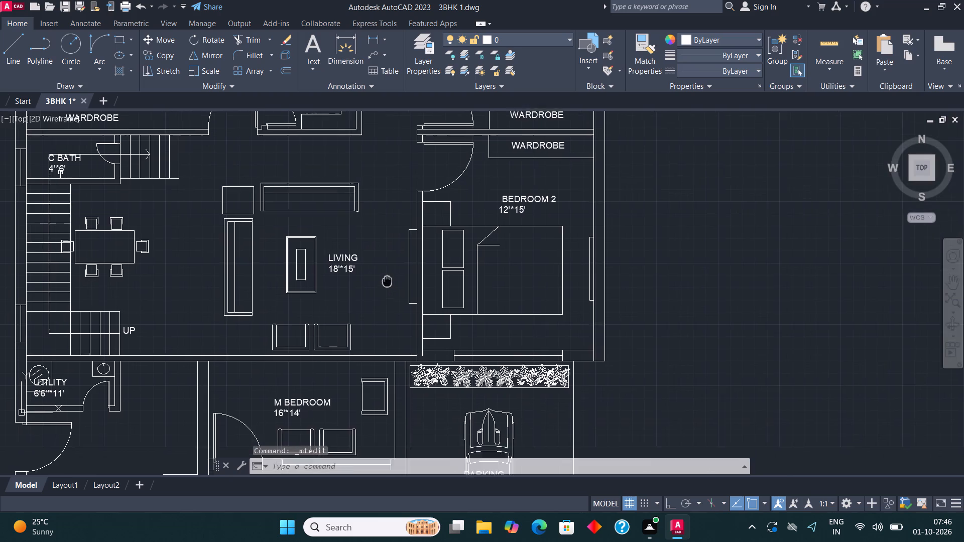
middle_click_drag(391, 276, 395, 271)
scroll(395, 277, "down", 1)
scroll(340, 374, "up", 2)
left_click(327, 308)
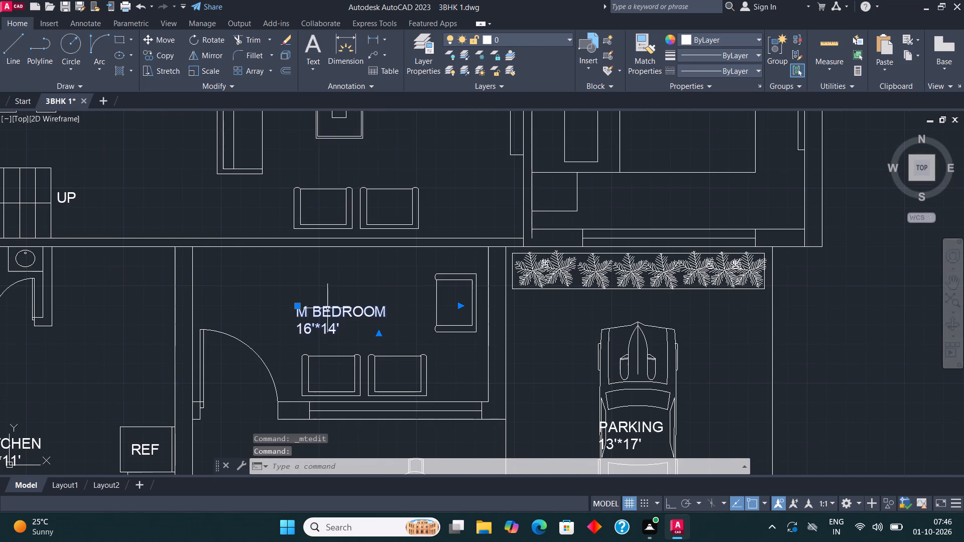
right_click(327, 308)
left_click(385, 197)
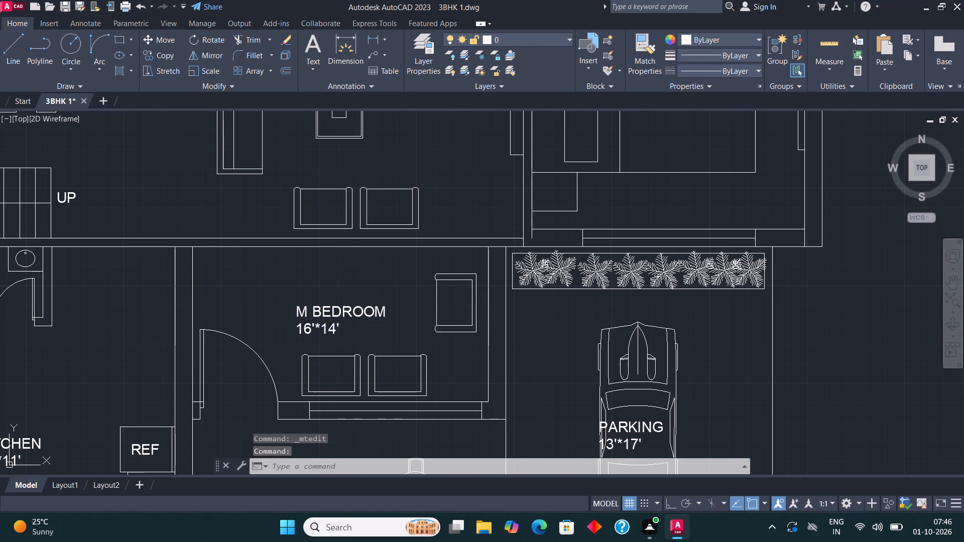
left_click(359, 328)
key("BackSpace")
key("BackSpace")
key("BackSpace")
key("BackSpace")
key("BackSpace")
key("BackSpace")
key("BackSpace")
key("BackSpace")
key("BackSpace")
key("BackSpace")
key("BackSpace")
key("BackSpace")
key("BackSpace")
key("BackSpace")
key("BackSpace")
key("BackSpace")
key("BackSpace")
key("BackSpace")
key("BackSpace")
key("BackSpace")
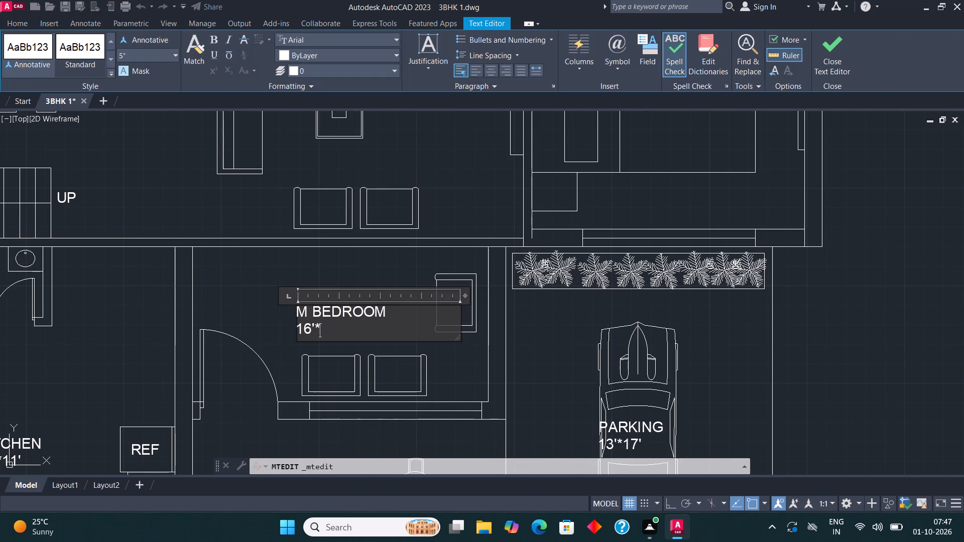
type("FOYER")
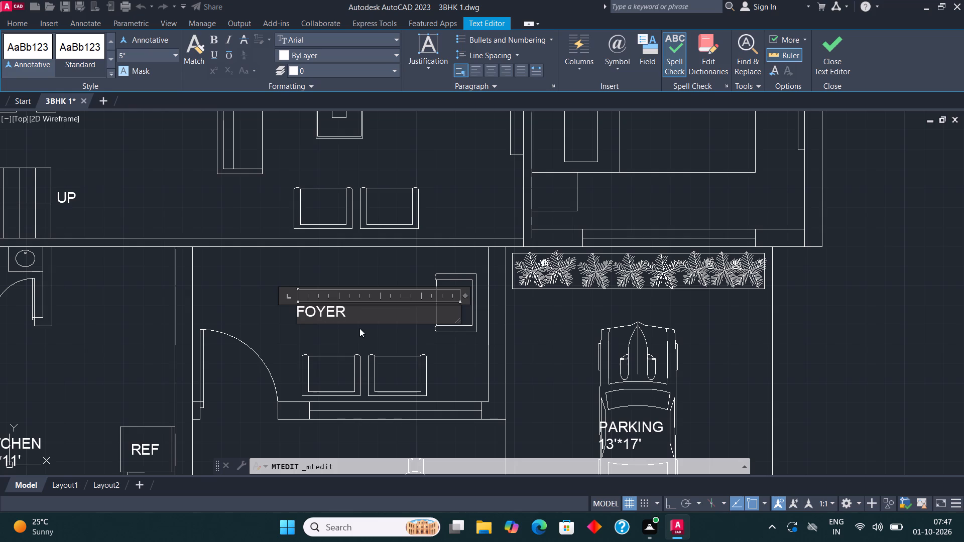
key("Return")
type("13'*")
type("7'")
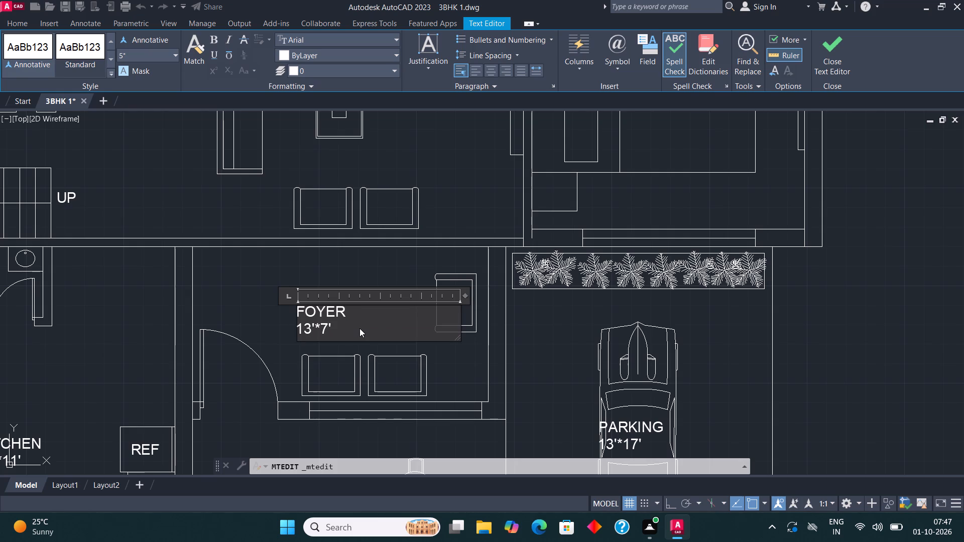
left_click(829, 50)
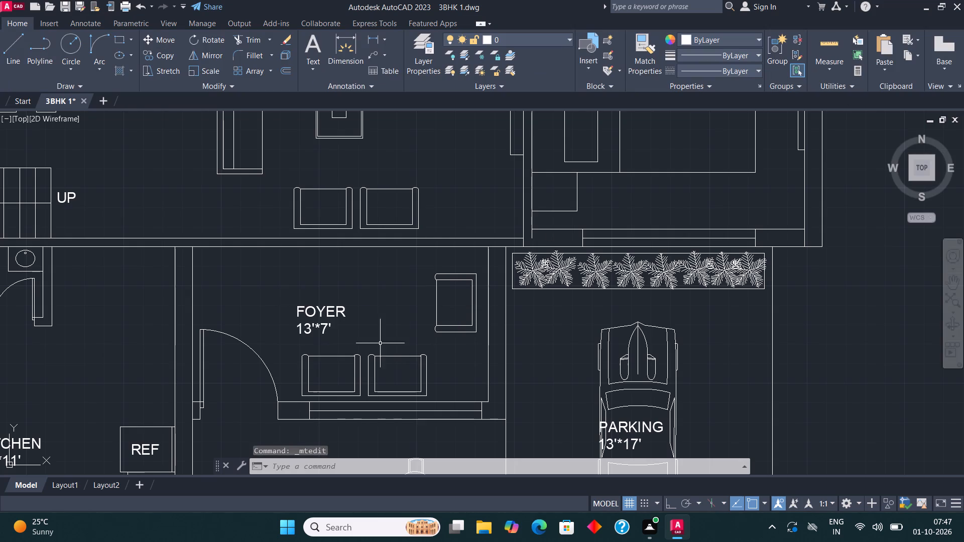
Dimension the plan's full outer width between its two north corners, placing the dimension line north of the wall.
scroll(370, 277, "down", 2)
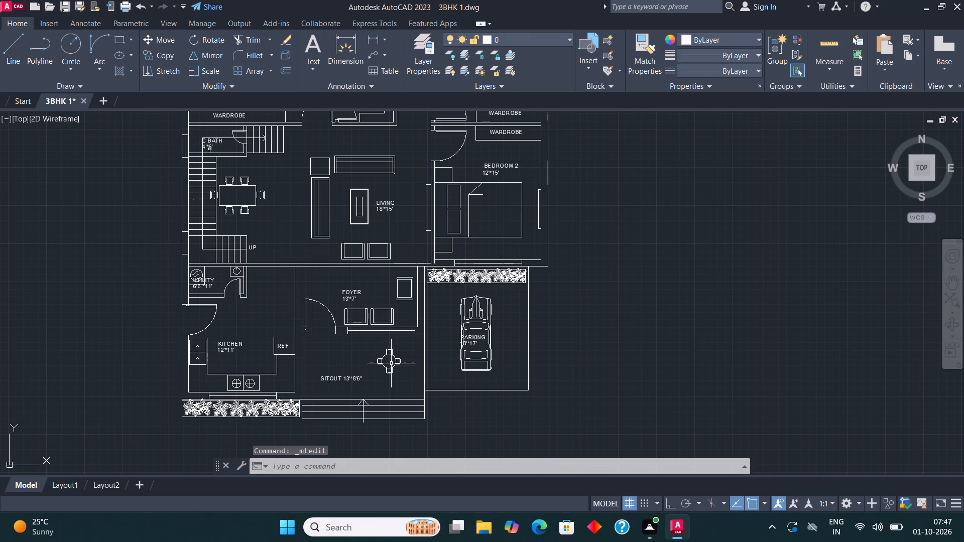
scroll(383, 291, "down", 2)
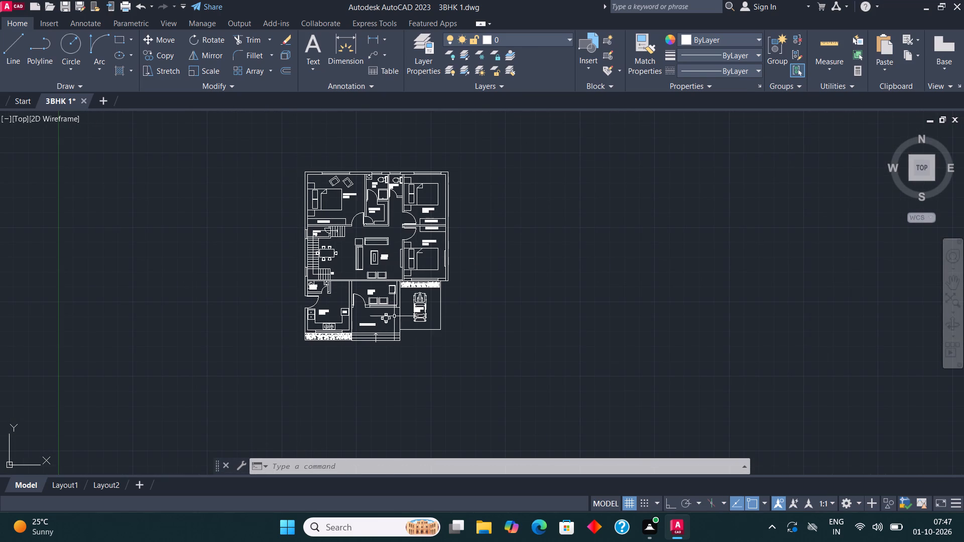
scroll(372, 149, "up", 3)
left_click(349, 40)
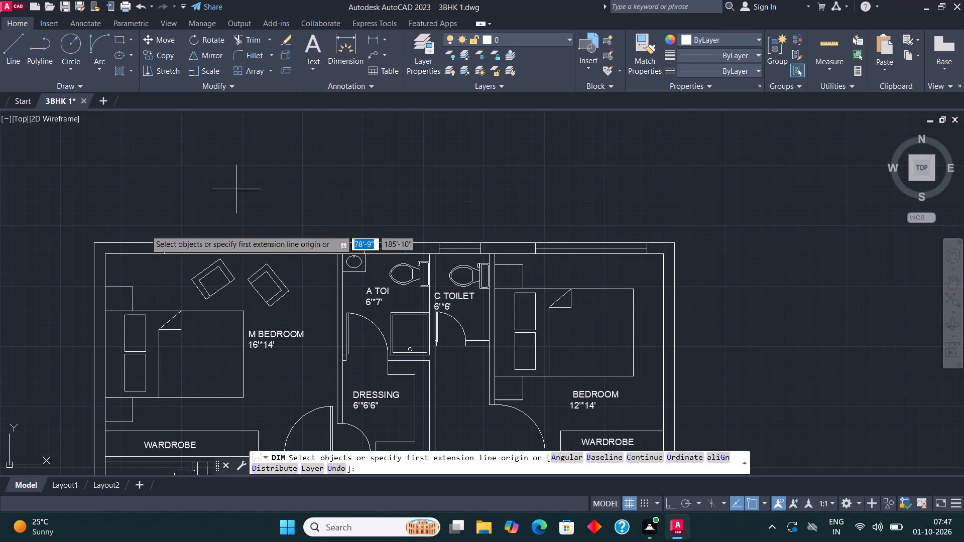
left_click(91, 242)
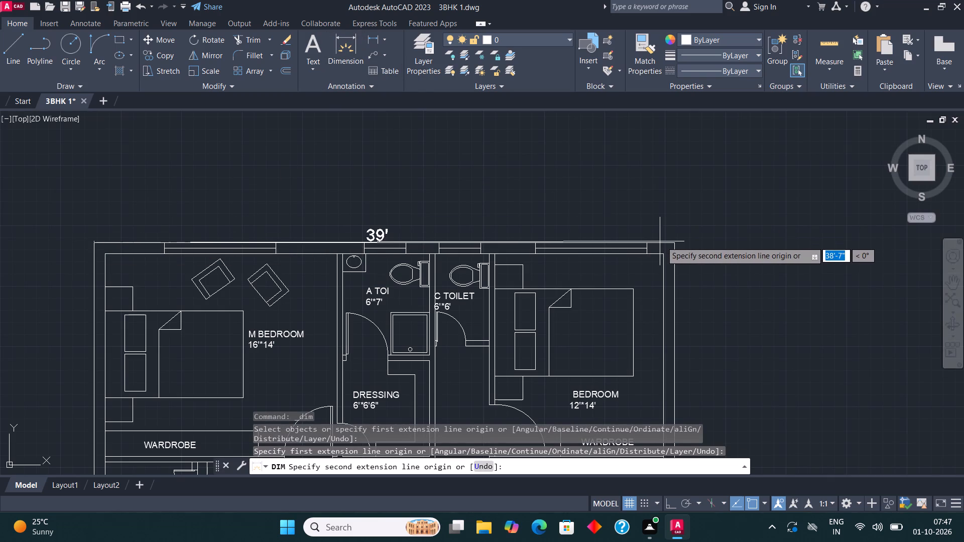
left_click(676, 242)
left_click(671, 197)
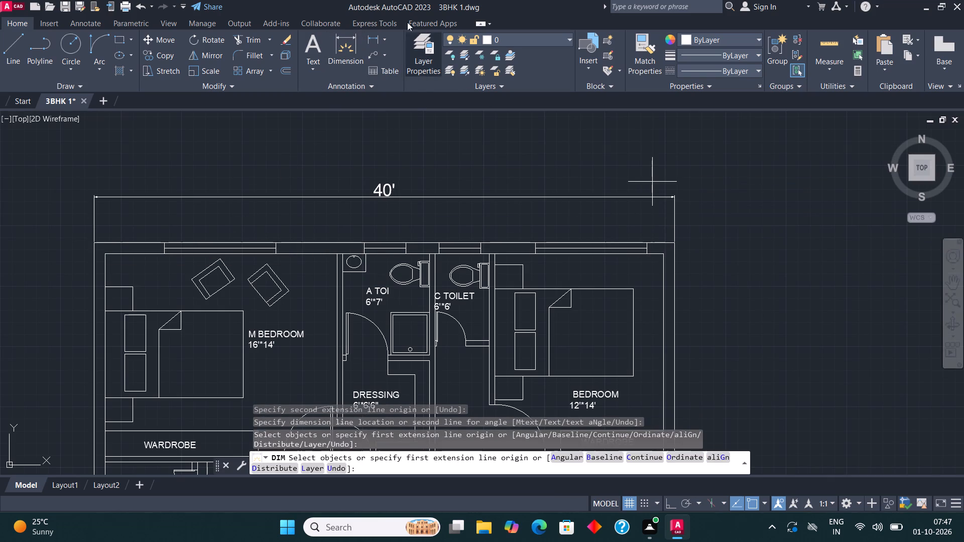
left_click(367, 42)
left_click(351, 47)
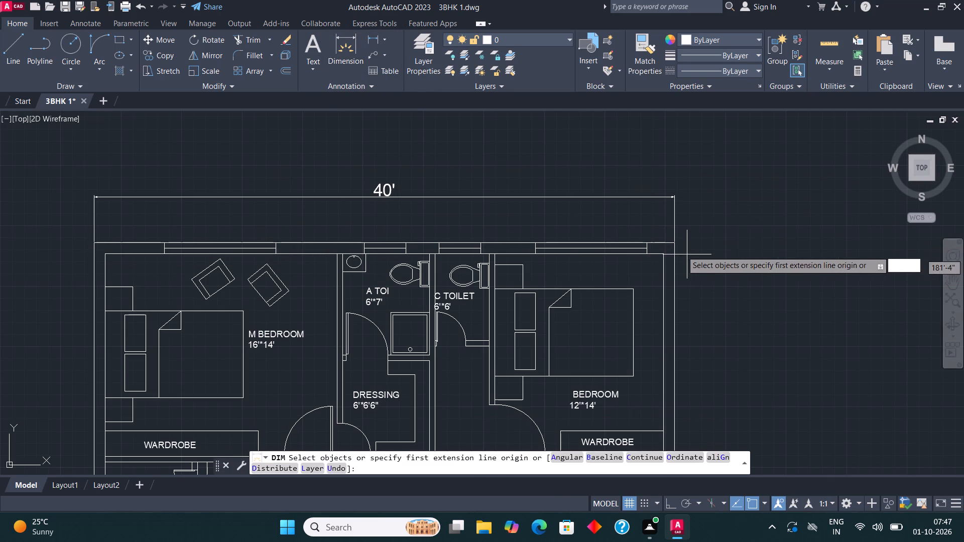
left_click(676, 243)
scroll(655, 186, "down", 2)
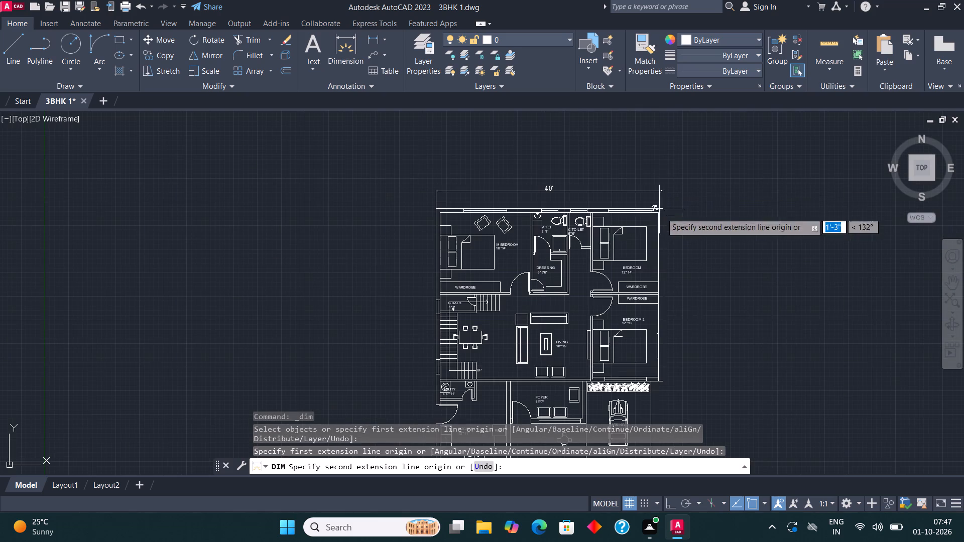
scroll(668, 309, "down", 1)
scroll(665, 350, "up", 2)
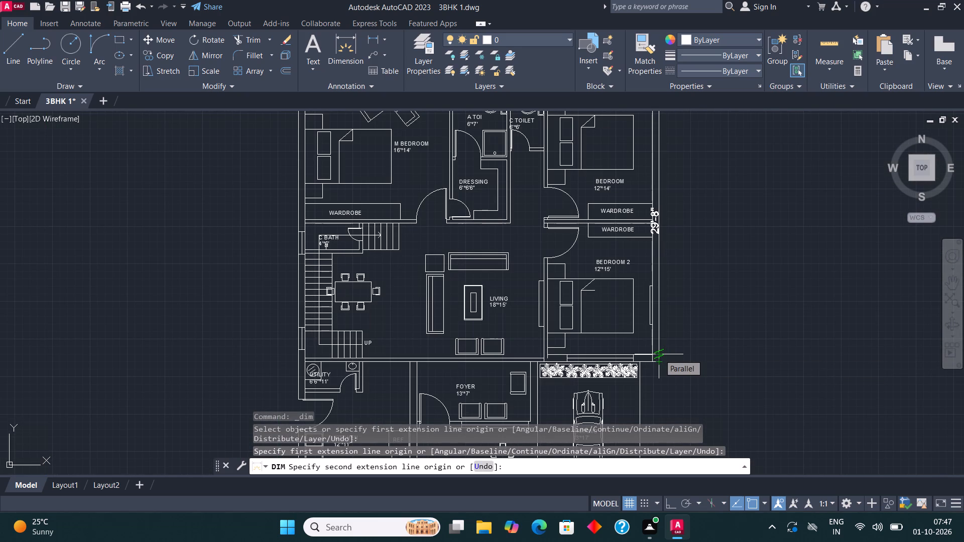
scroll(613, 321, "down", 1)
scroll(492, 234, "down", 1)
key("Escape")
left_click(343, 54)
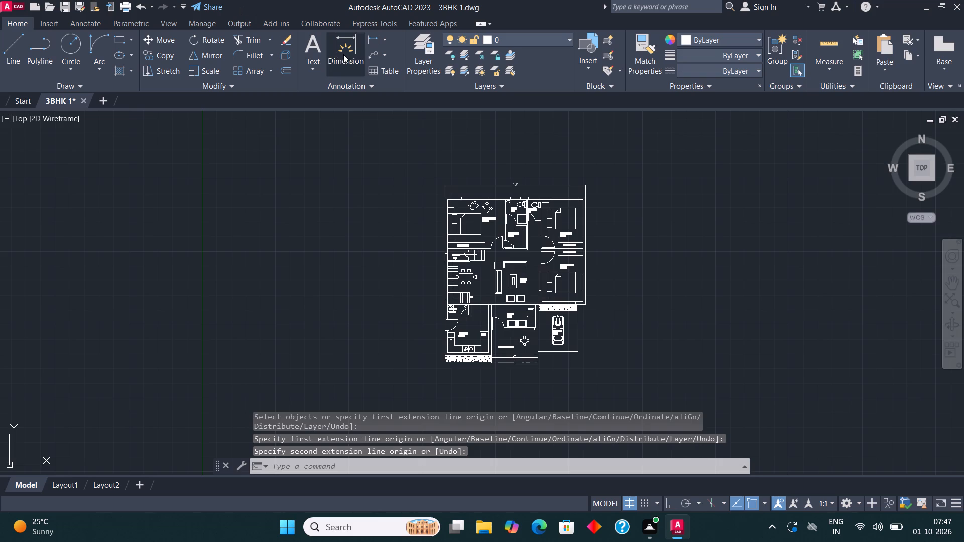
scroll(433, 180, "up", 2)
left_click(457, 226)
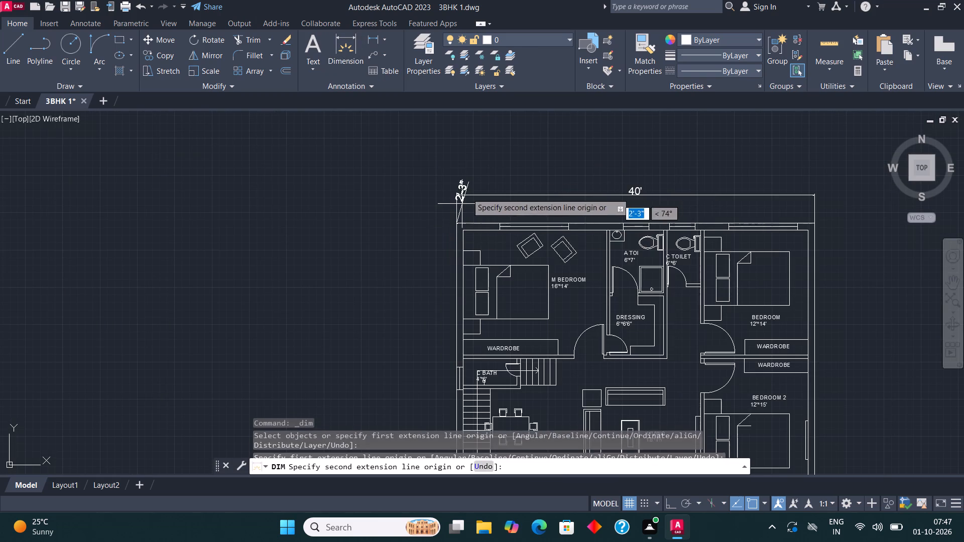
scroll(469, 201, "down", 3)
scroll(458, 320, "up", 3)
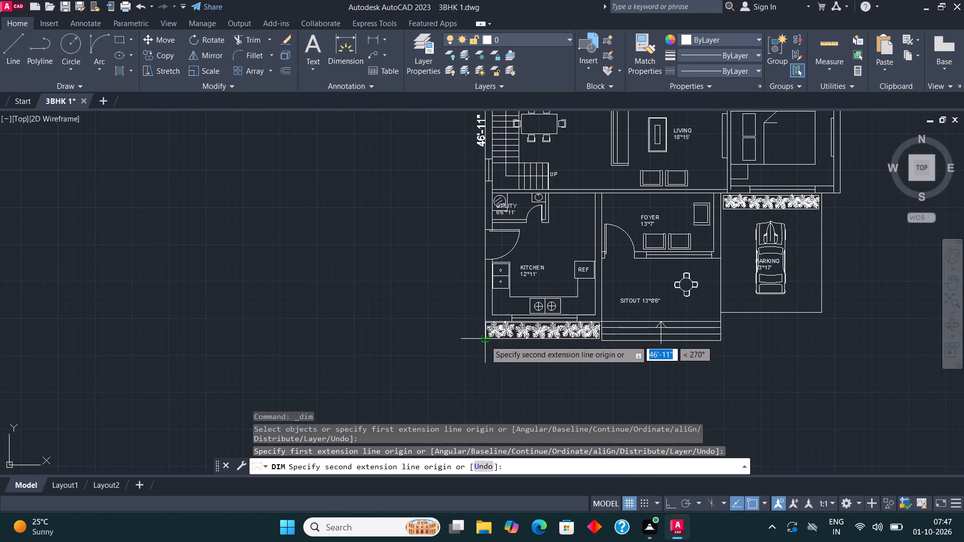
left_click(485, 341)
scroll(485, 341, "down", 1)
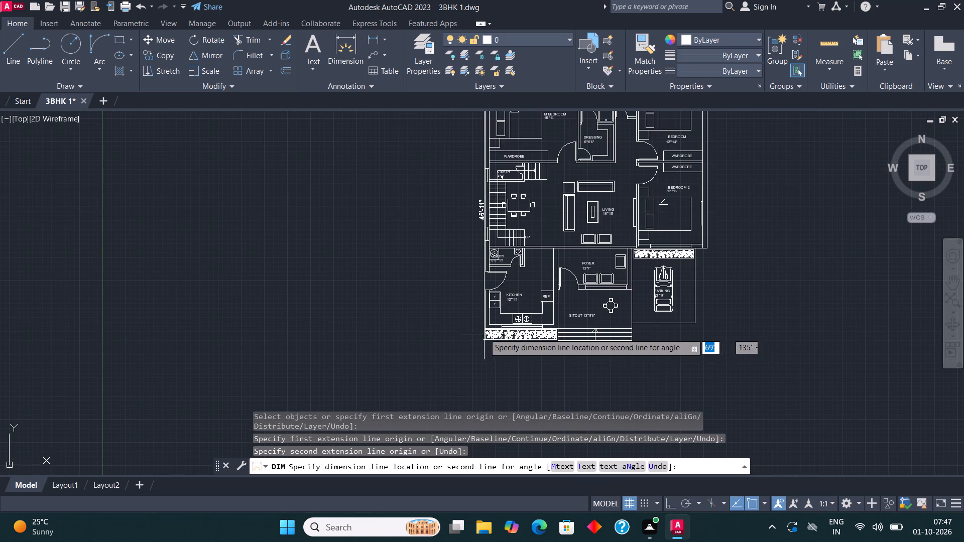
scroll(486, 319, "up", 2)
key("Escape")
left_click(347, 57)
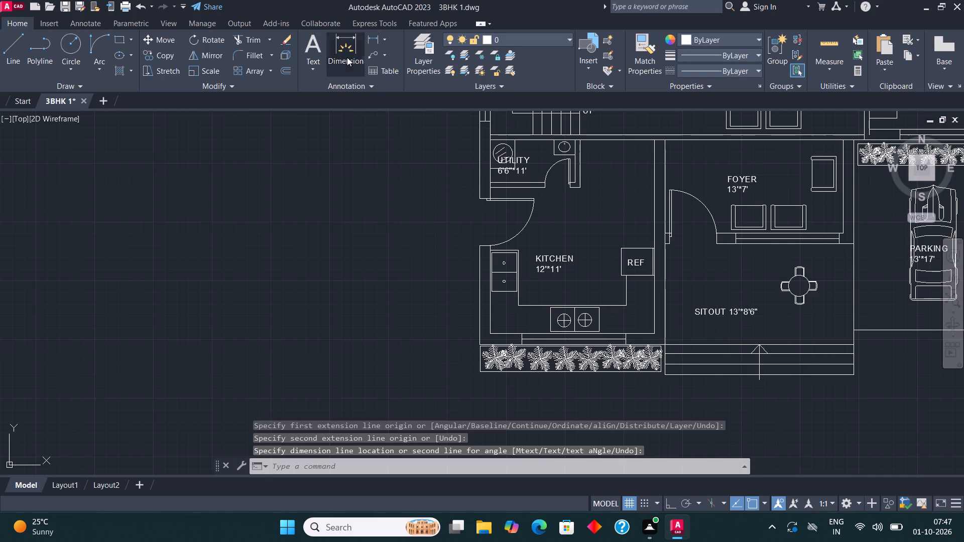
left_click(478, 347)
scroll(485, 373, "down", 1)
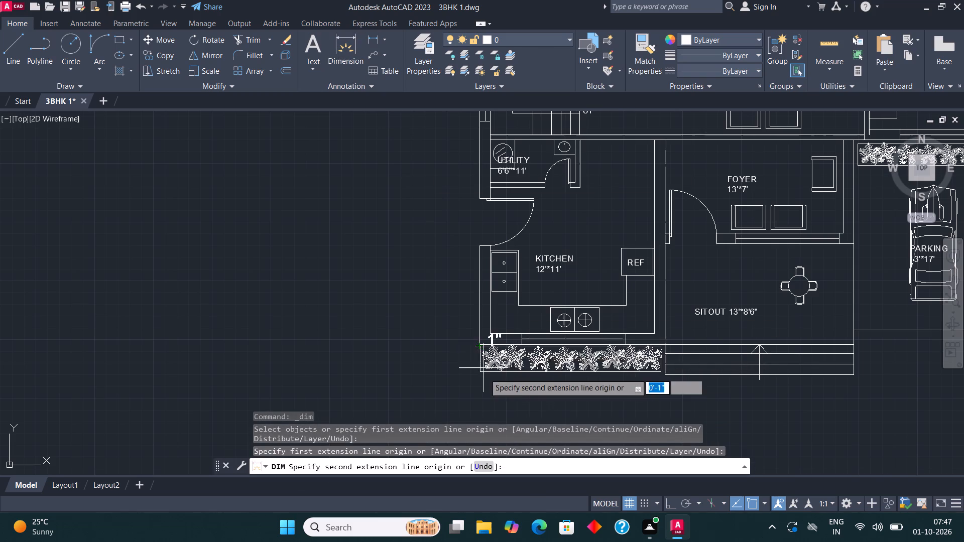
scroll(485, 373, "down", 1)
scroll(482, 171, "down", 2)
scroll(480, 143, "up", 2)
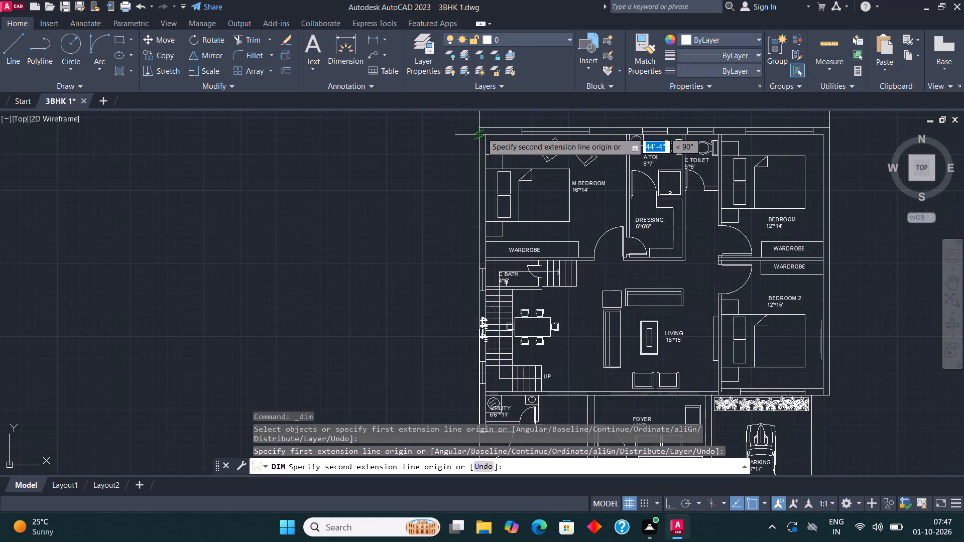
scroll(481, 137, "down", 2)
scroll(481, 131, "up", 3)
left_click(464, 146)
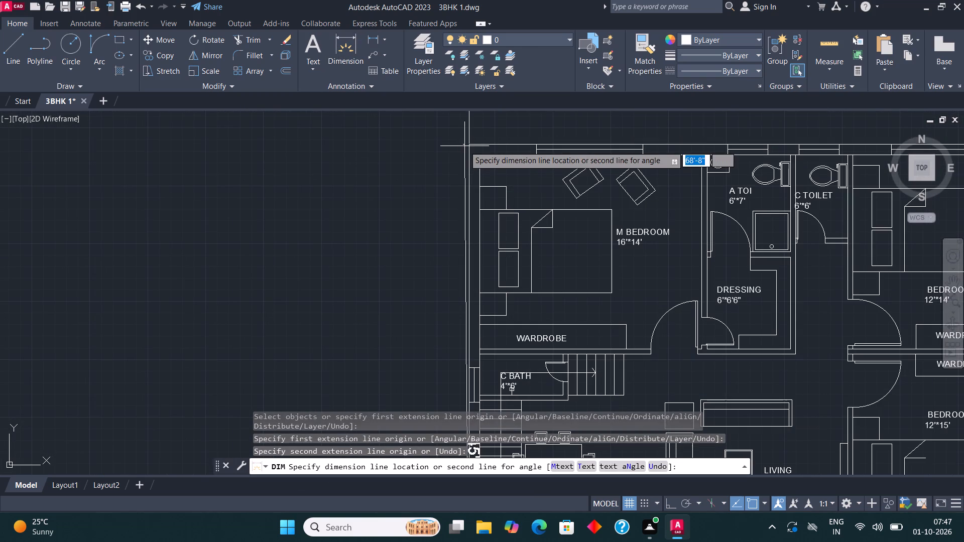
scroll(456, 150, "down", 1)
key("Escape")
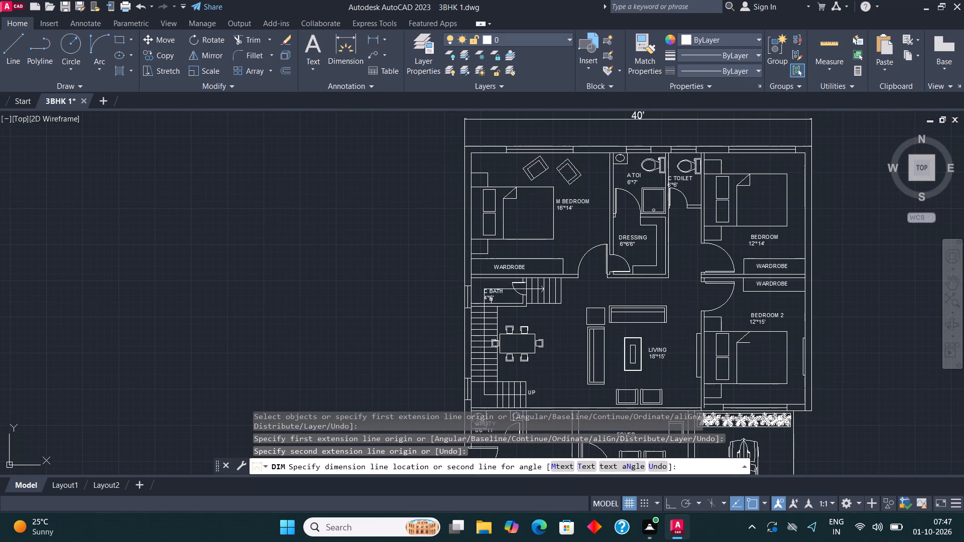
Dimension the plan's full outer length from its northwest corner to the kitchen's southwest corner, placing the dimension line west of the wall.
left_click(349, 53)
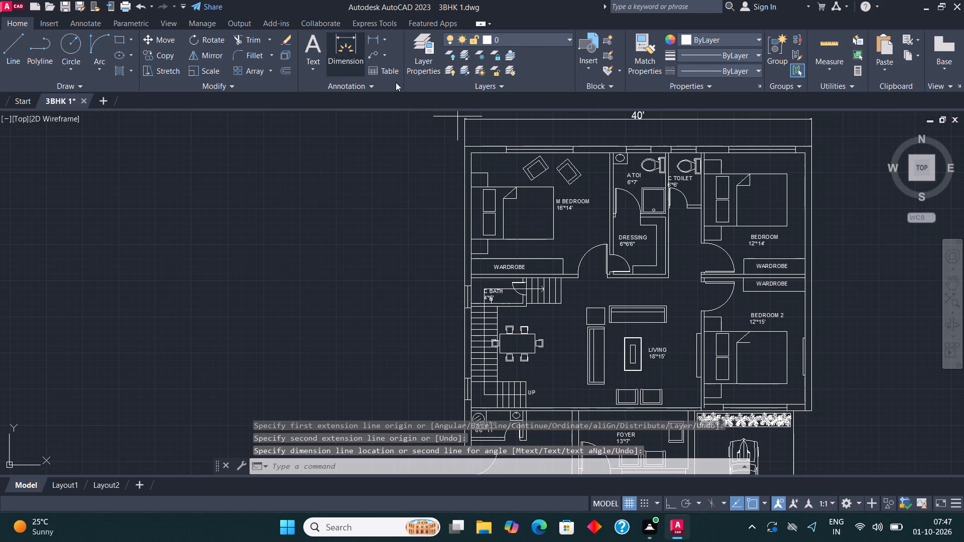
left_click(463, 144)
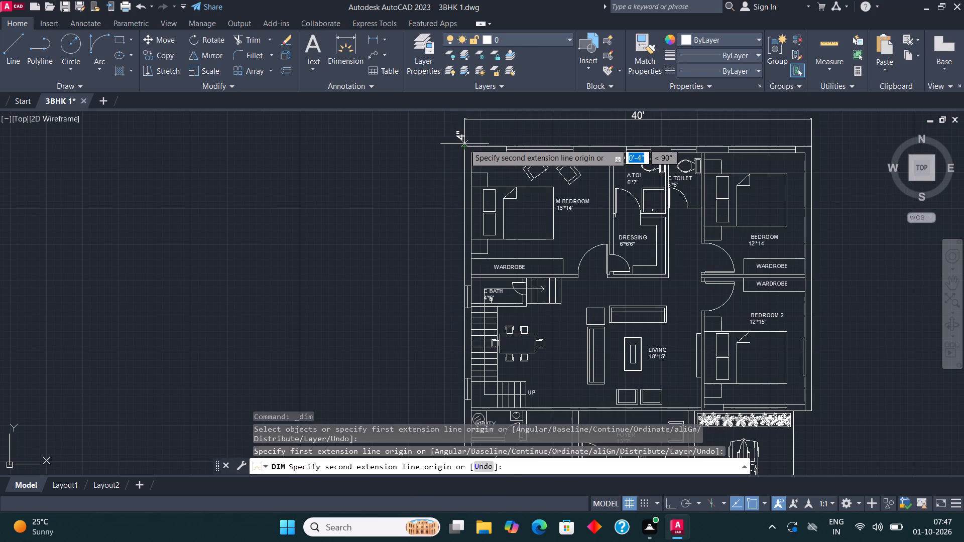
scroll(464, 144, "down", 3)
scroll(465, 292, "up", 4)
scroll(431, 329, "up", 2)
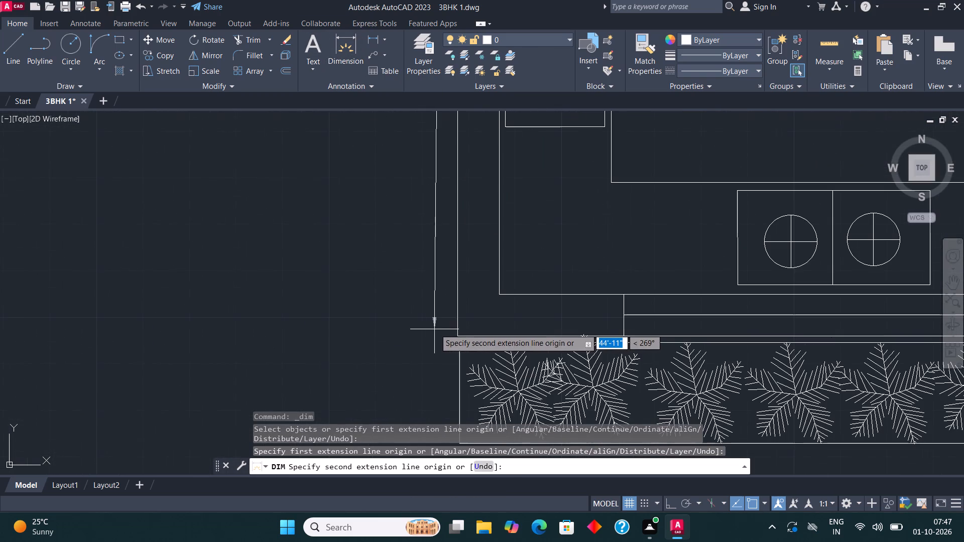
left_click(459, 338)
scroll(461, 340, "down", 2)
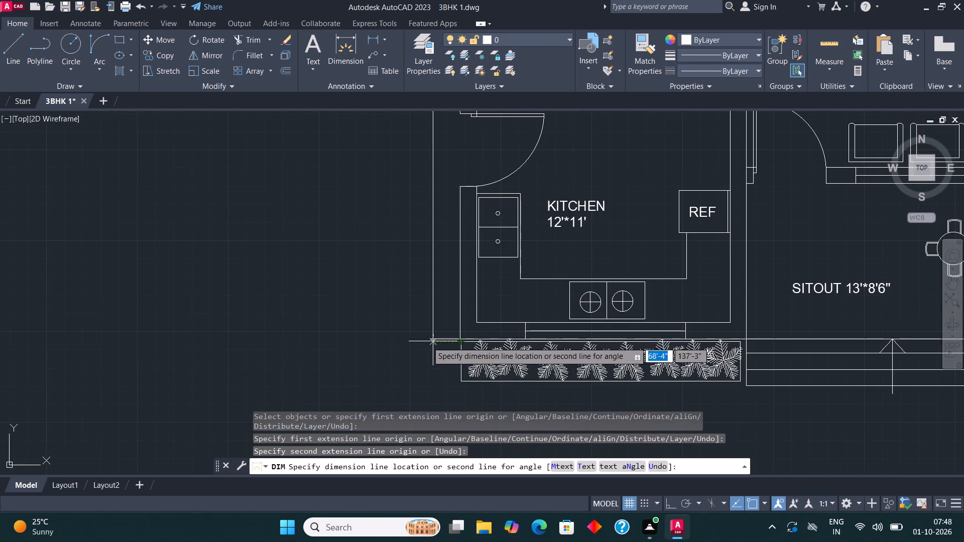
scroll(424, 344, "down", 2)
left_click(423, 342)
key("Escape")
Create a layer named WALL and set its colour to index 140.
scroll(285, 319, "down", 2)
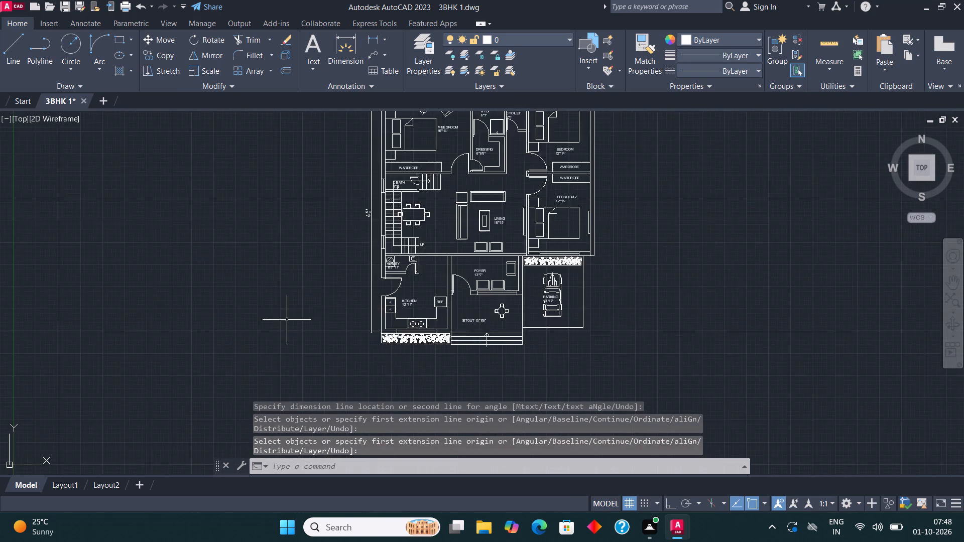
scroll(434, 237, "up", 2)
middle_click_drag(391, 261, 427, 371)
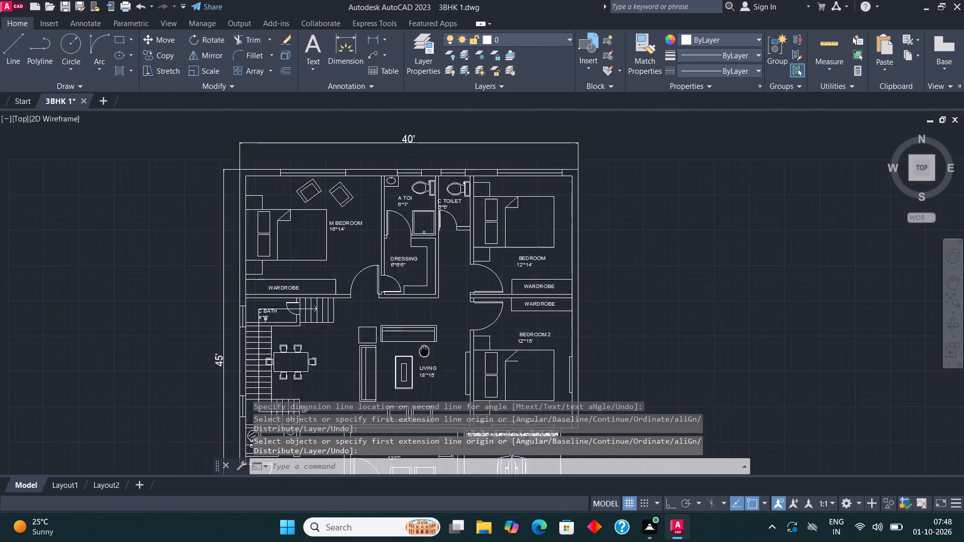
middle_click_drag(427, 371, 427, 391)
left_click(419, 44)
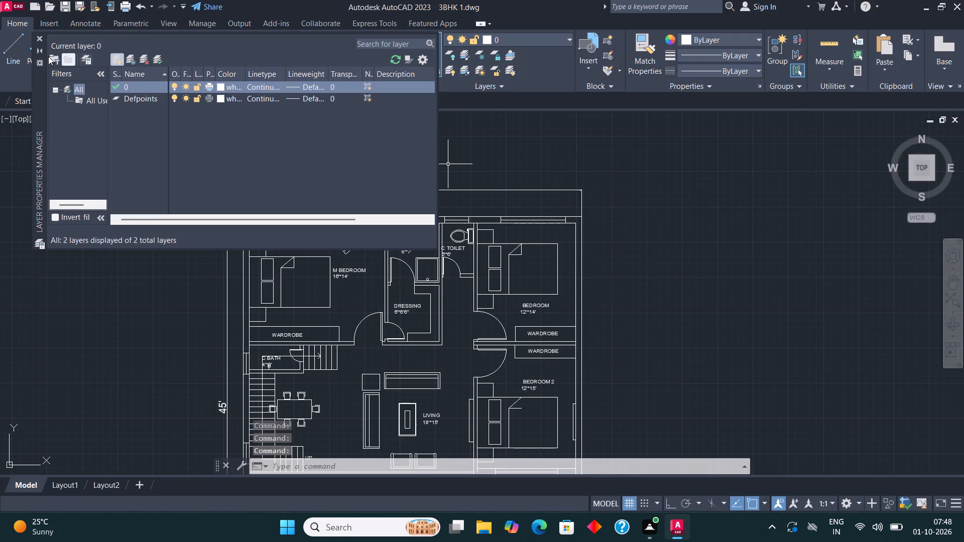
left_click(110, 58)
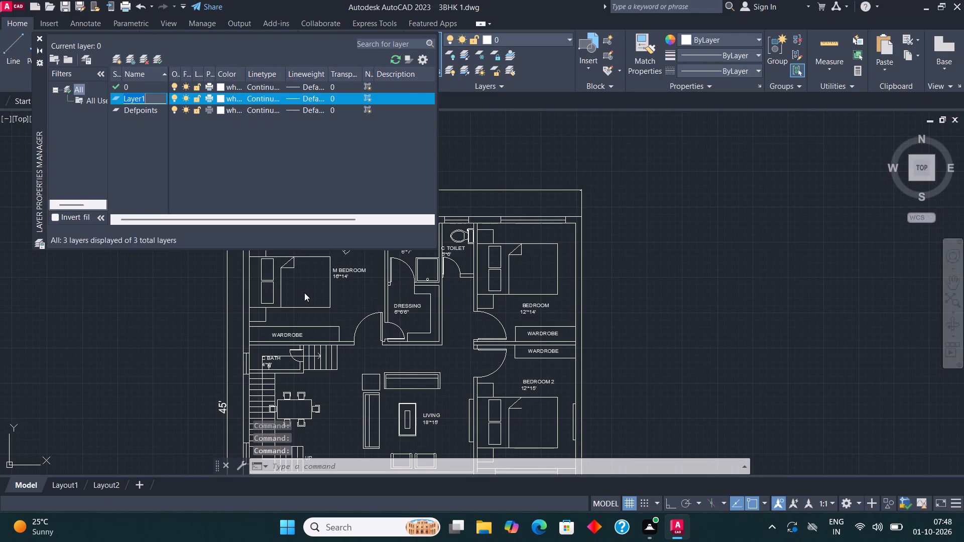
type("WALL")
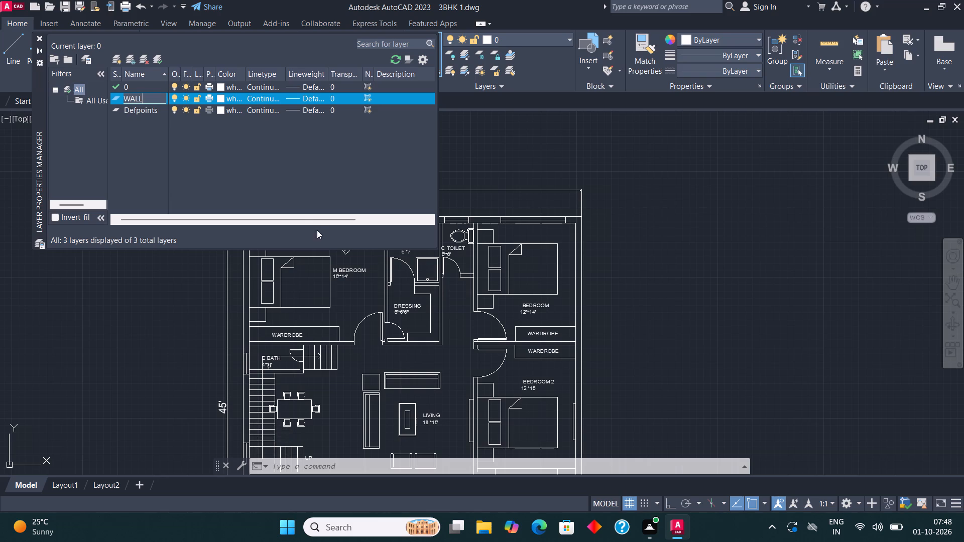
left_click(217, 101)
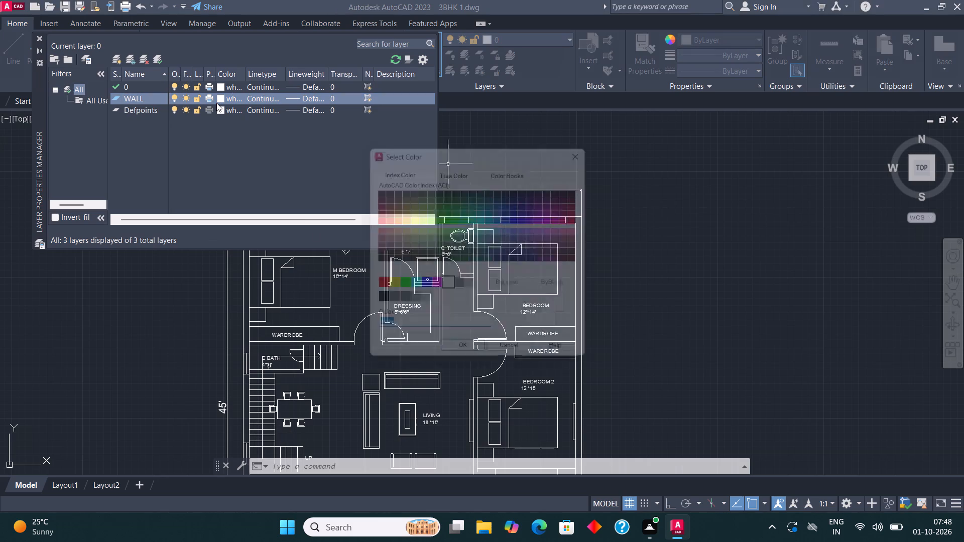
left_click(495, 217)
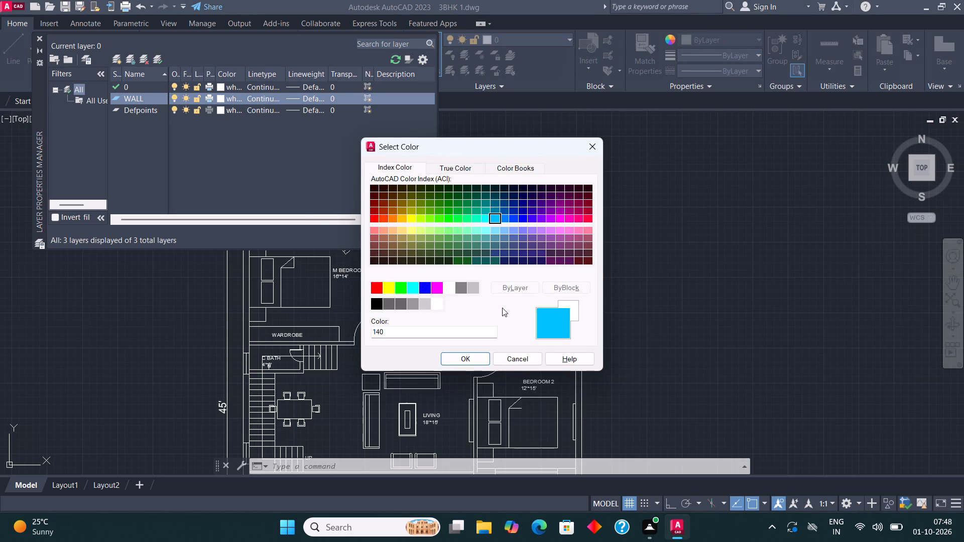
left_click(457, 360)
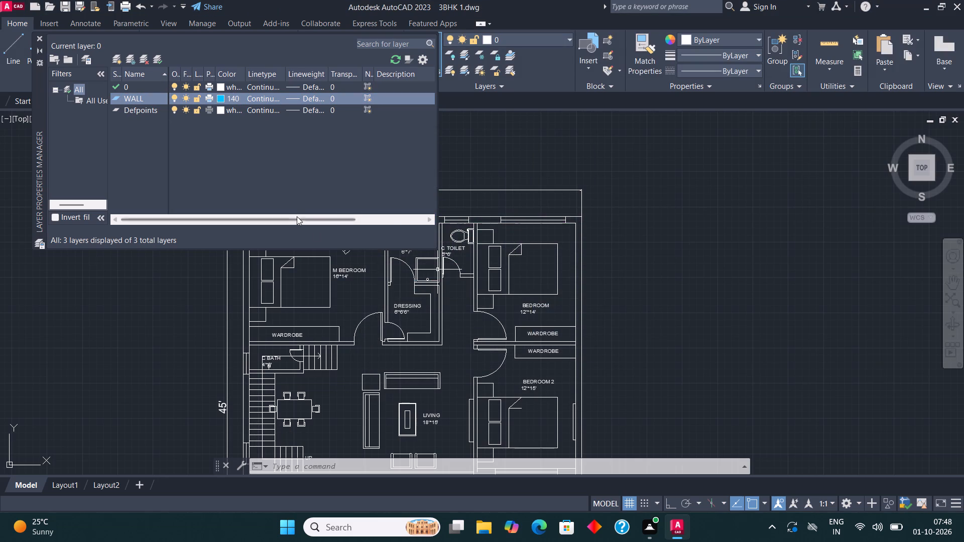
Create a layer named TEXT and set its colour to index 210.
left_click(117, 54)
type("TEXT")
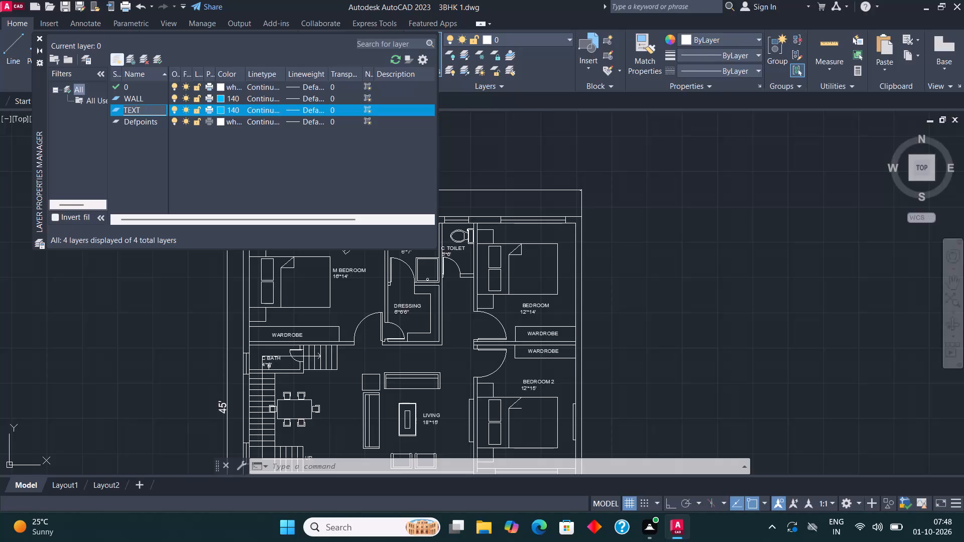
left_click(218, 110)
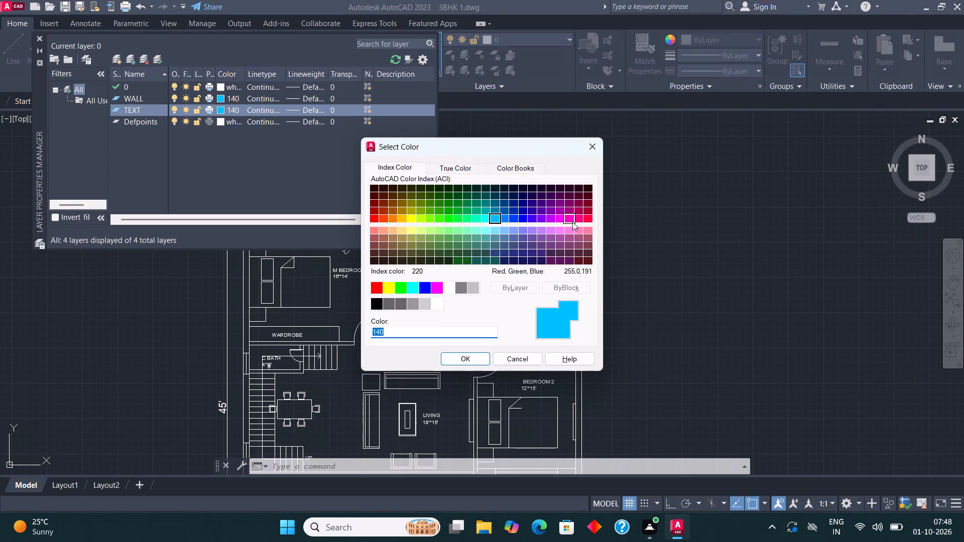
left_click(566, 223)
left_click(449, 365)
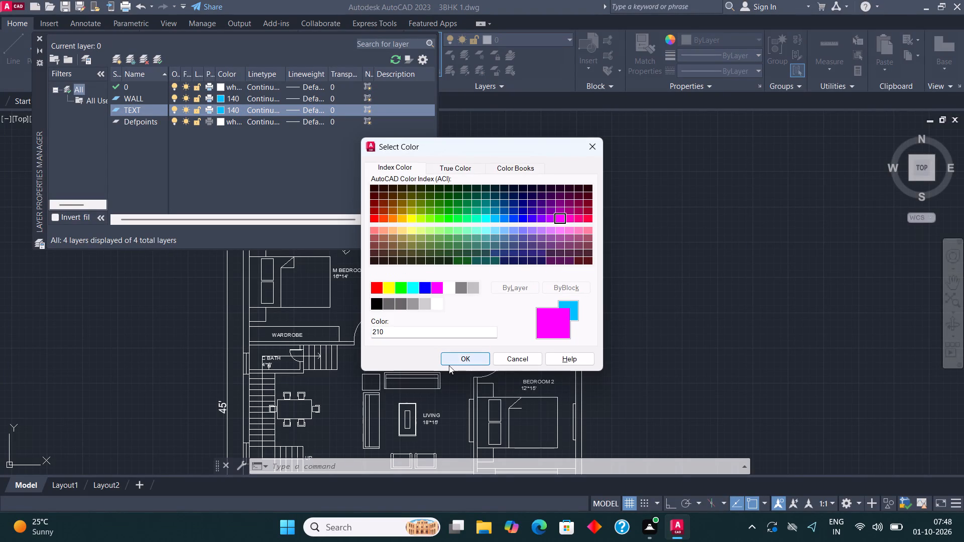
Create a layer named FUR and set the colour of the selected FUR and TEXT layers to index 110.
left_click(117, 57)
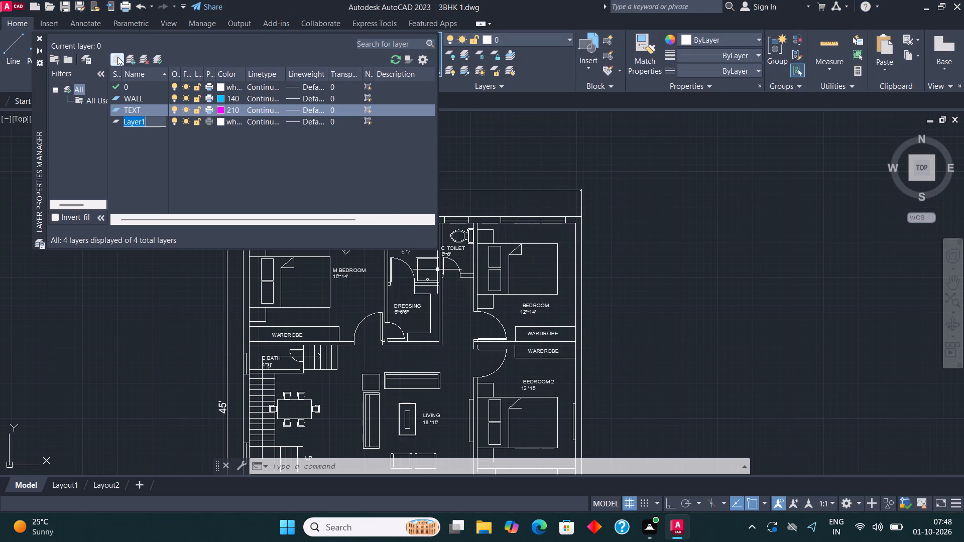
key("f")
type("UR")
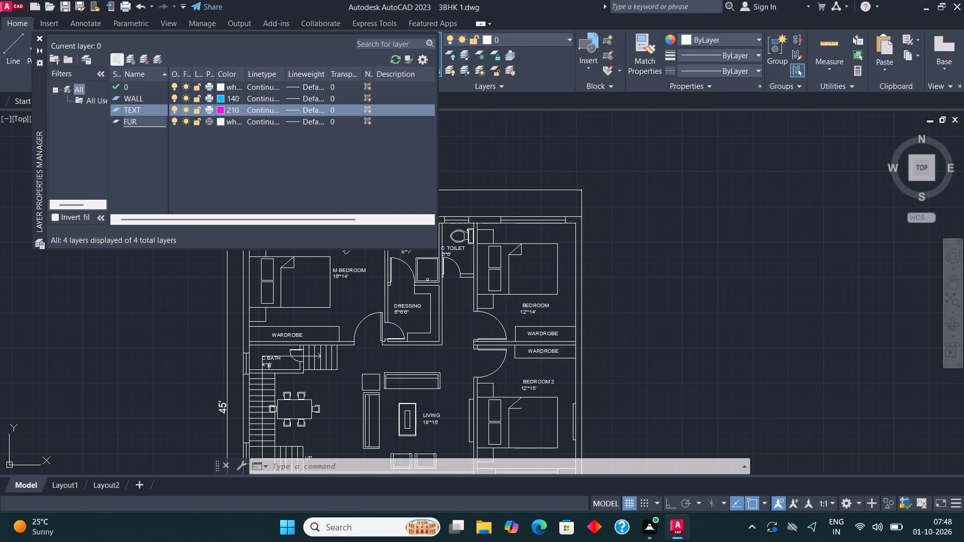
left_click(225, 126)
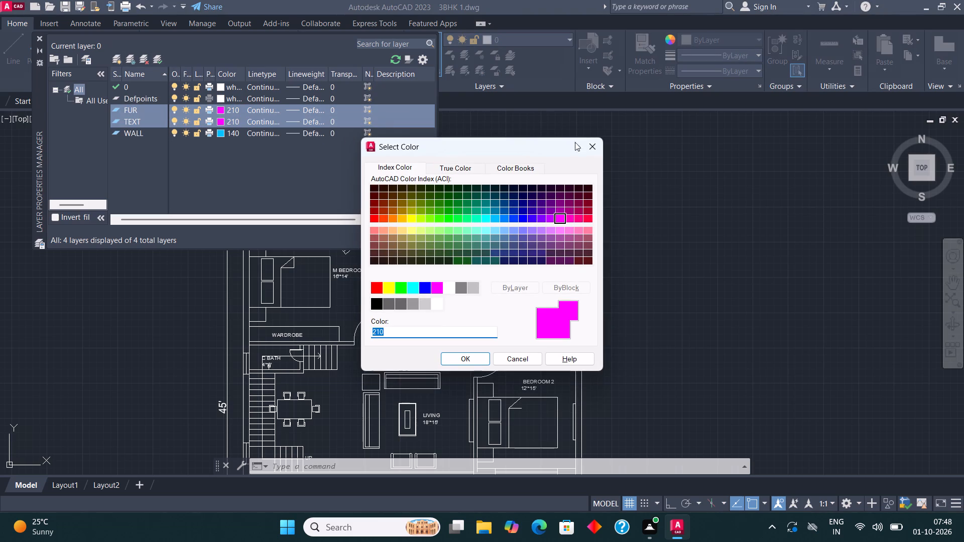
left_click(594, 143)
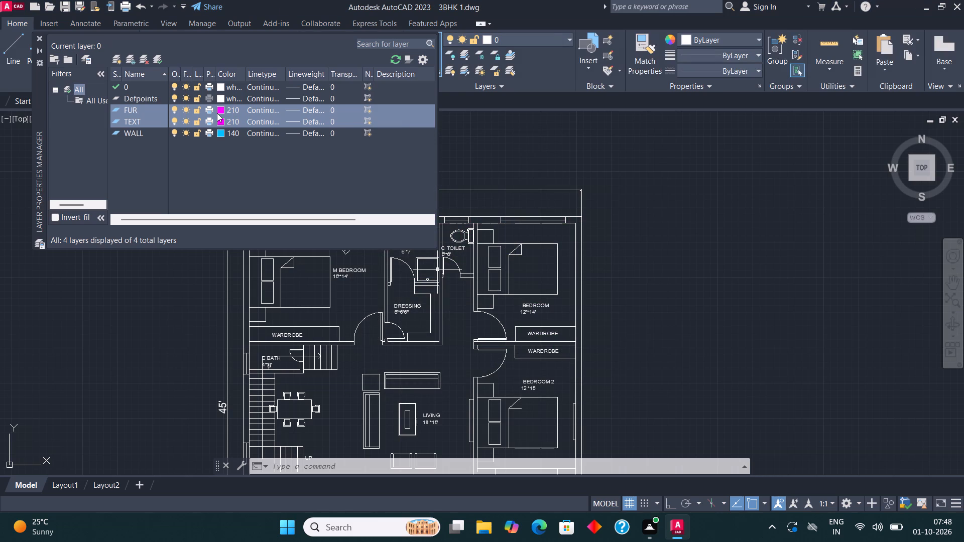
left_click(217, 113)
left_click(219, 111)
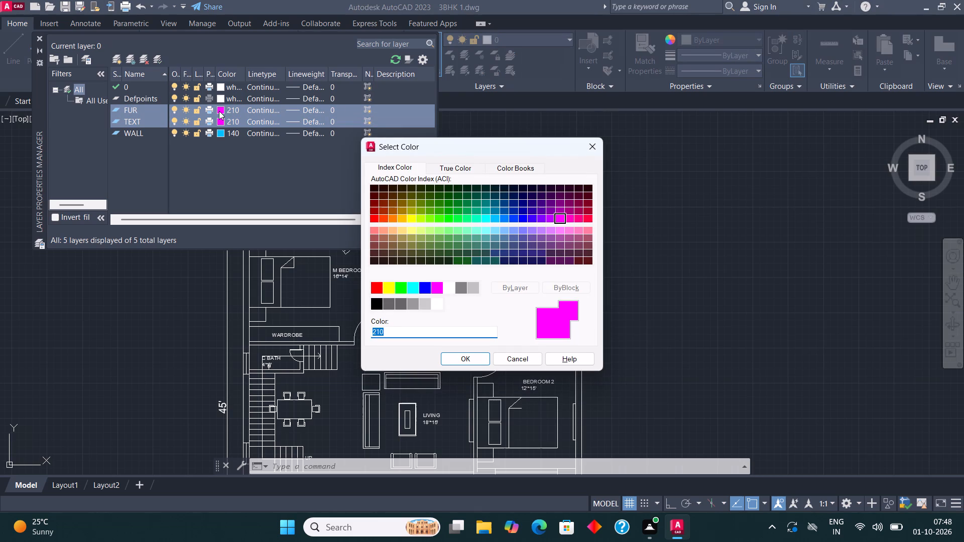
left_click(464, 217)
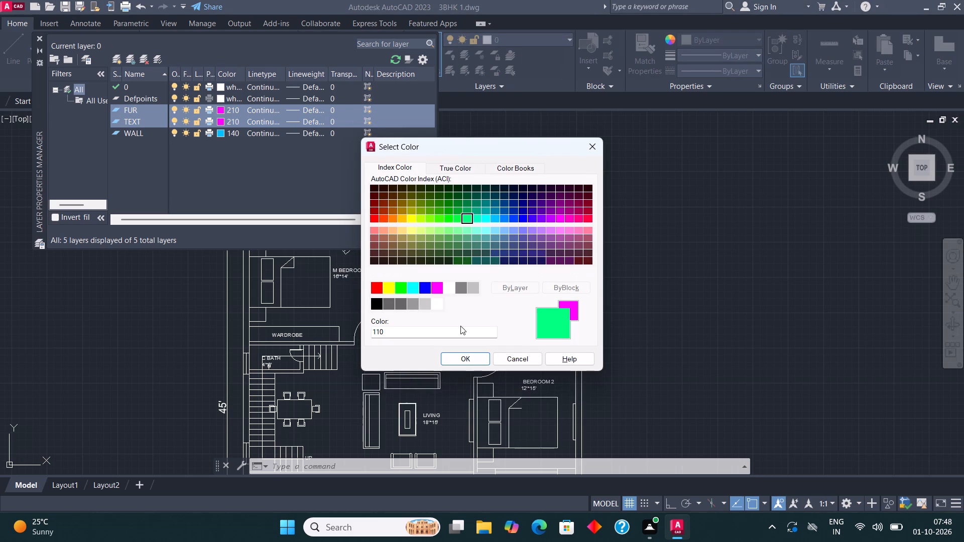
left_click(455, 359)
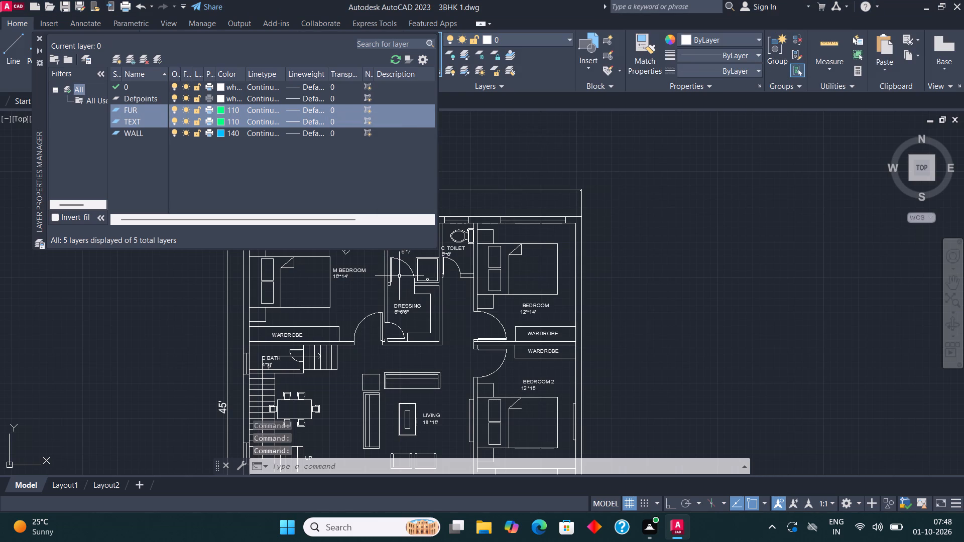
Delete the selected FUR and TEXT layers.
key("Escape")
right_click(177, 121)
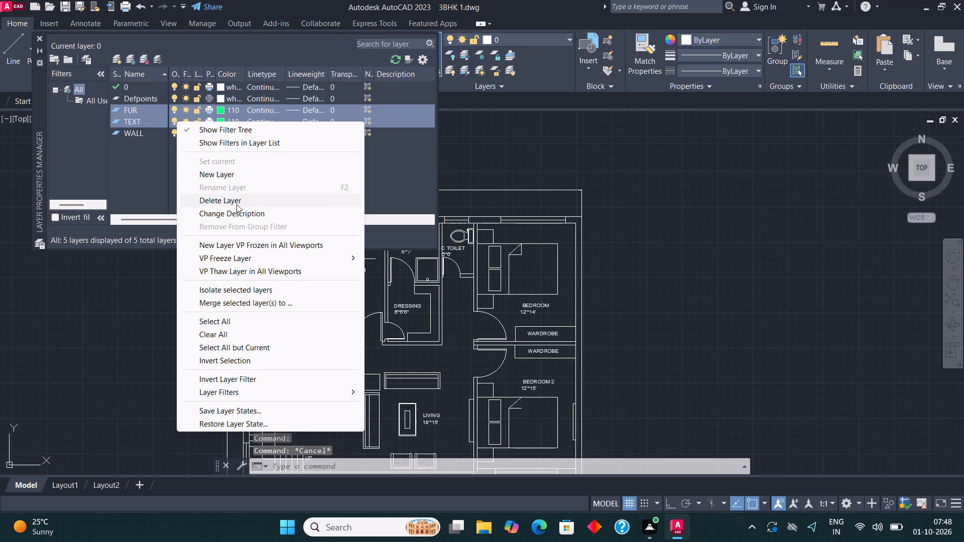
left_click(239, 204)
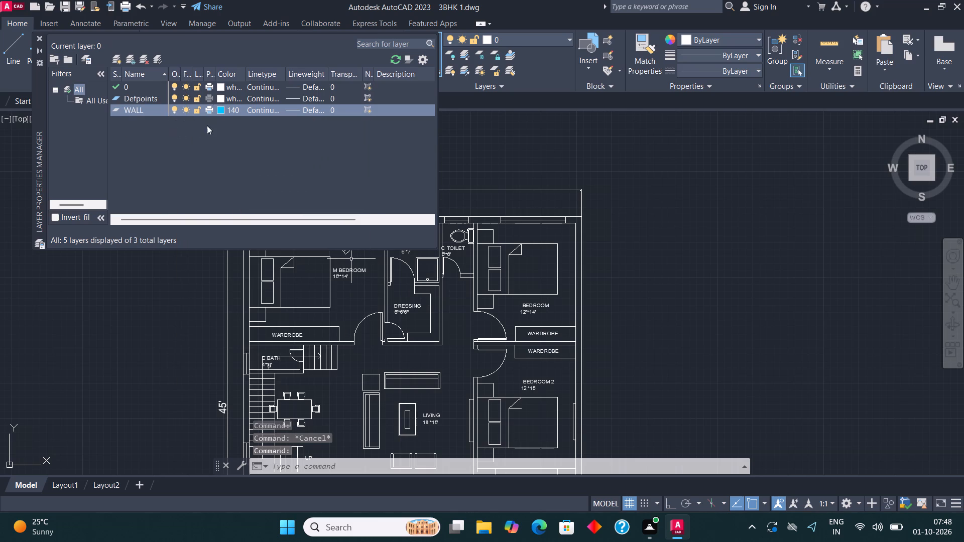
Create a layer named FUR and set its colour to index 210.
left_click(119, 54)
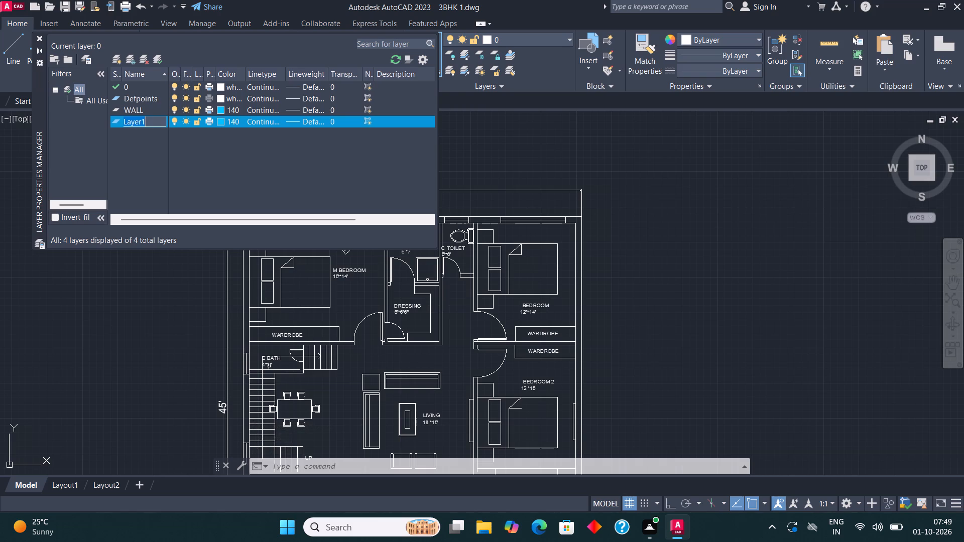
type("FIR")
key("BackSpace")
key("BackSpace")
type("UR")
left_click(218, 123)
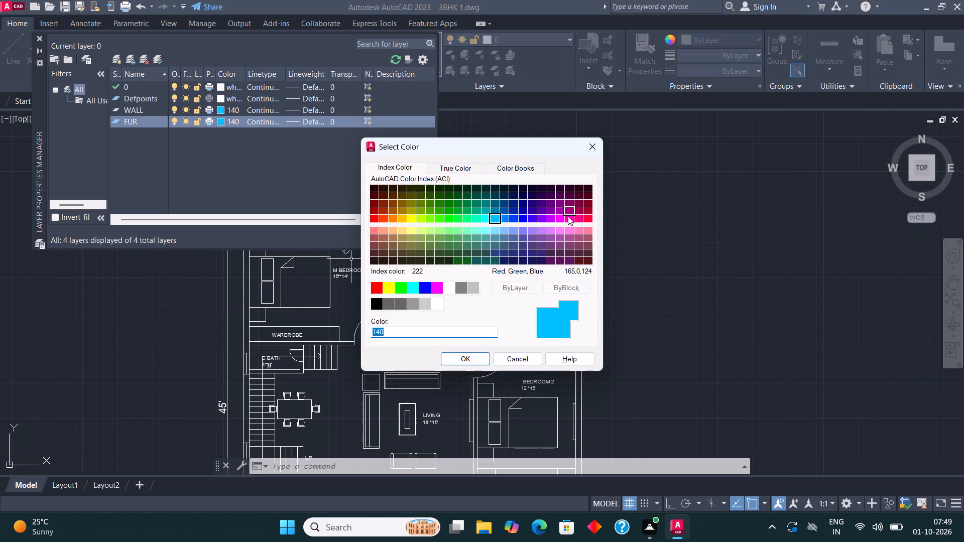
left_click(564, 216)
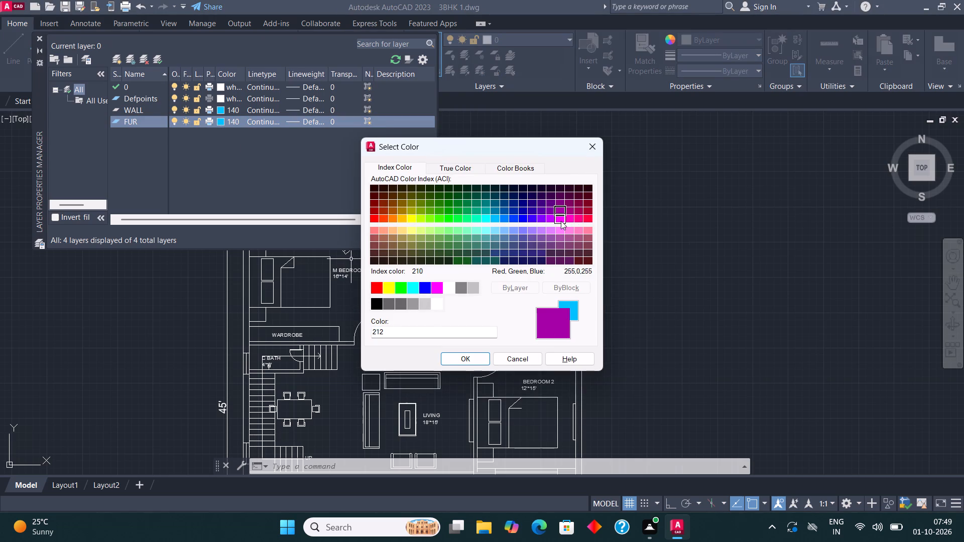
left_click(561, 221)
left_click(448, 358)
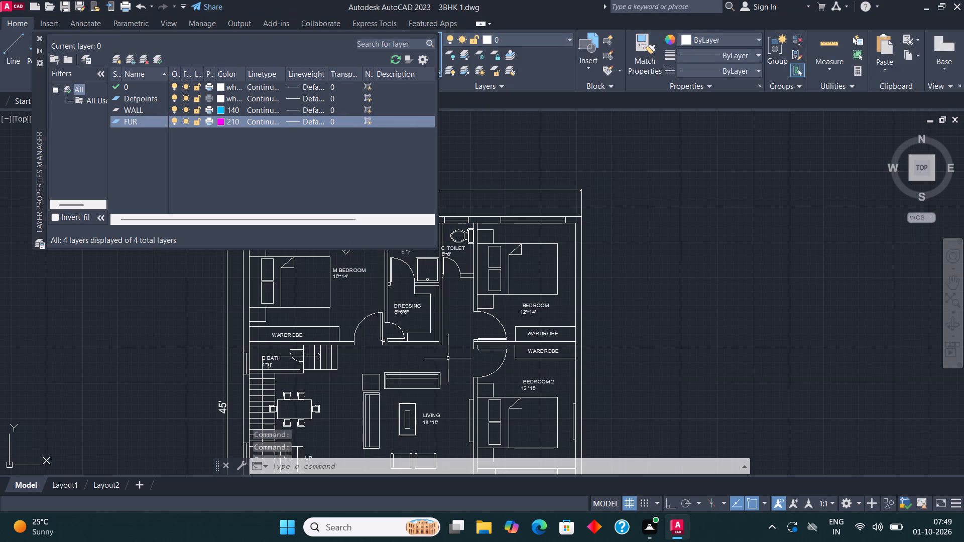
Create a layer named DOOR and set its colour to index 52.
left_click(112, 61)
type("DOOR")
left_click(222, 132)
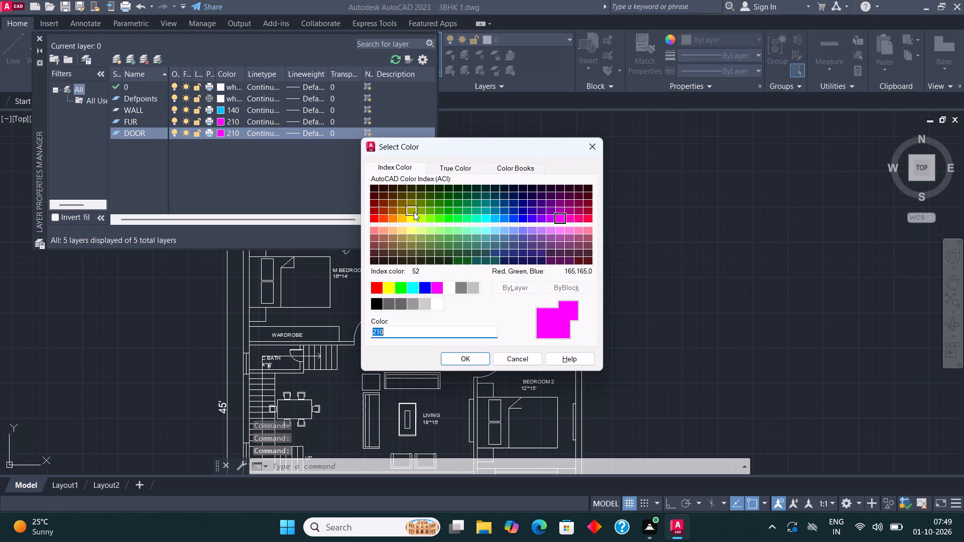
left_click(414, 212)
left_click(414, 221)
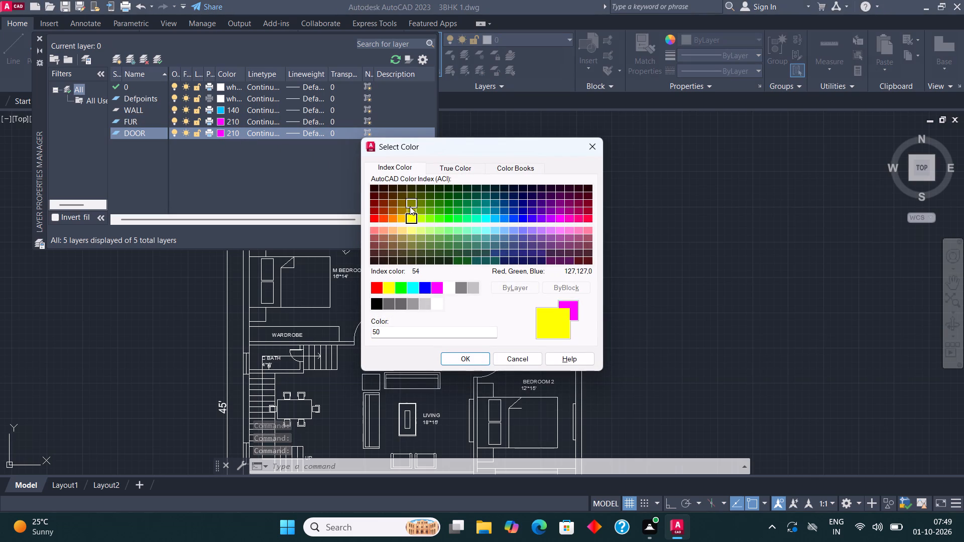
left_click(410, 209)
left_click(456, 361)
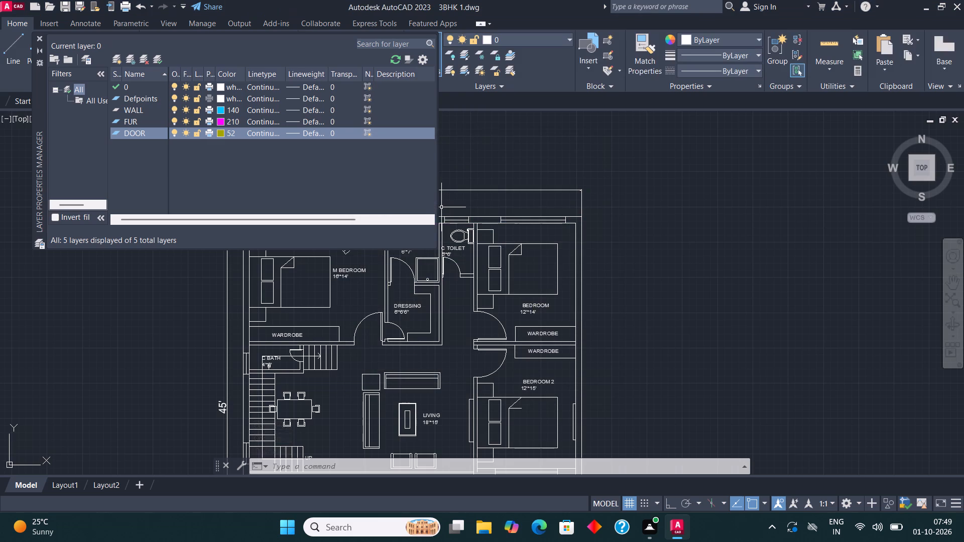
Create a layer named WINDOW with colour index 80, and close the layer manager.
left_click(111, 57)
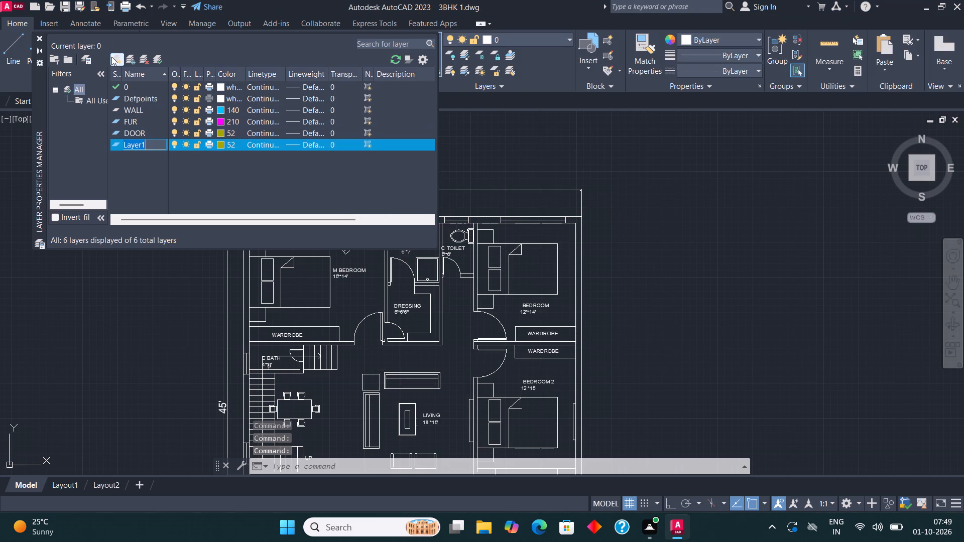
type("WINDOW")
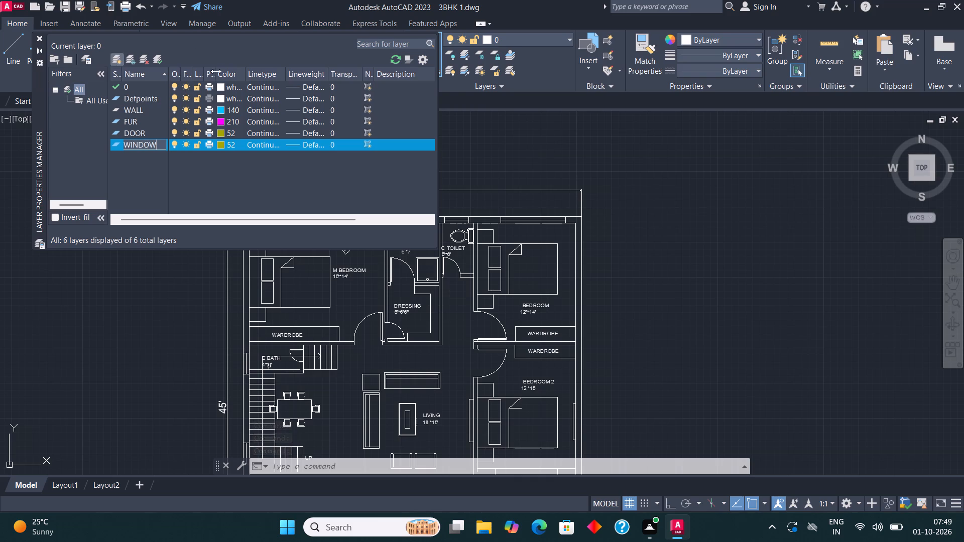
left_click(221, 146)
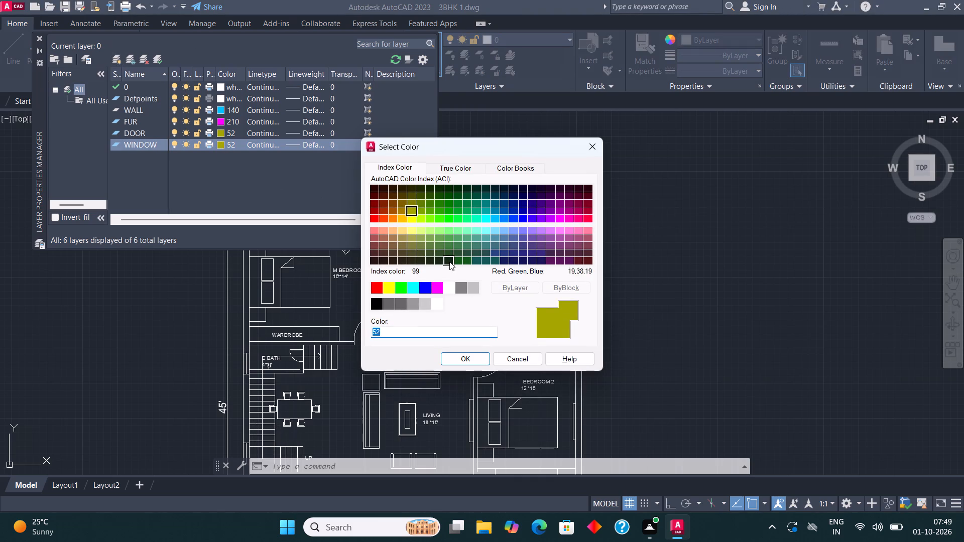
left_click(442, 220)
left_click(473, 358)
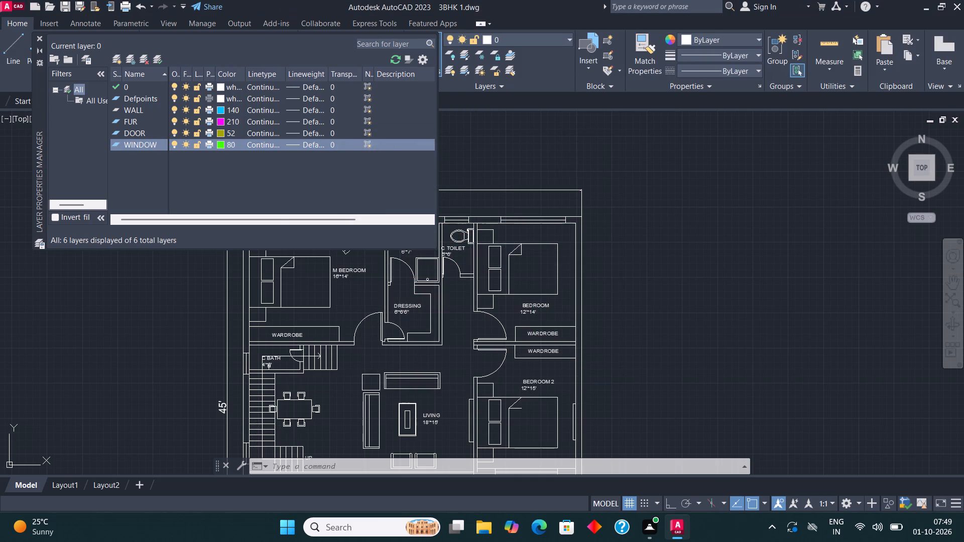
left_click(46, 30)
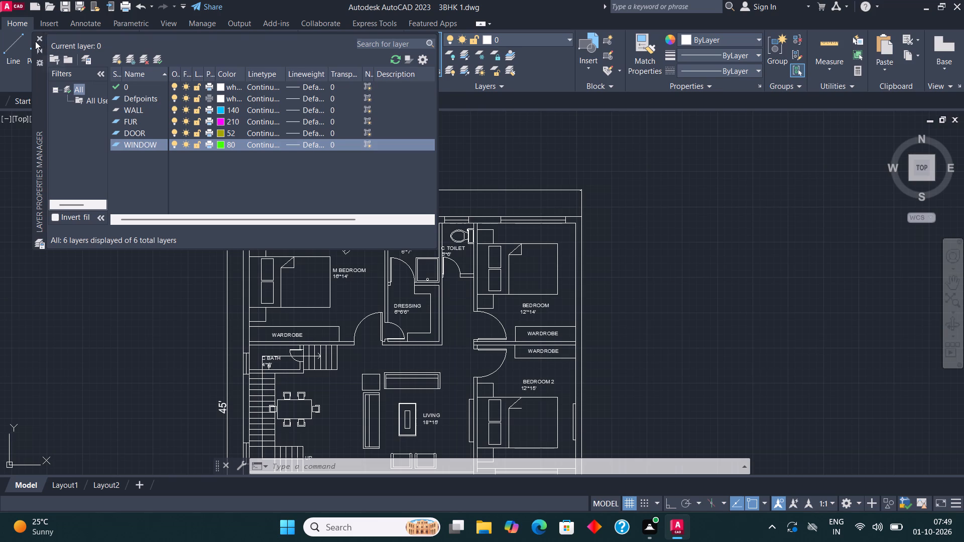
left_click(35, 41)
Move the window in the M BEDROOM's upper outer wall to the WINDOW layer.
scroll(289, 183, "up", 2)
left_click(251, 301)
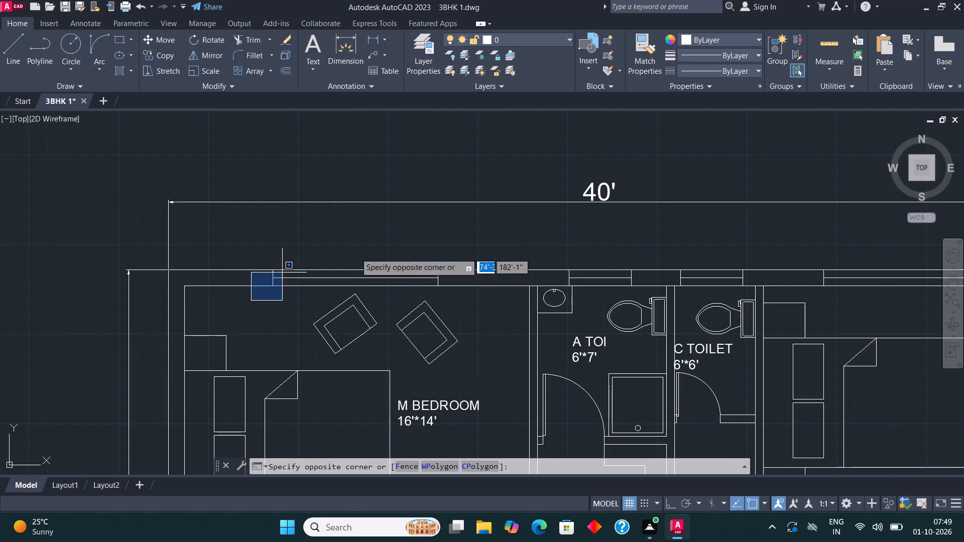
left_click(461, 250)
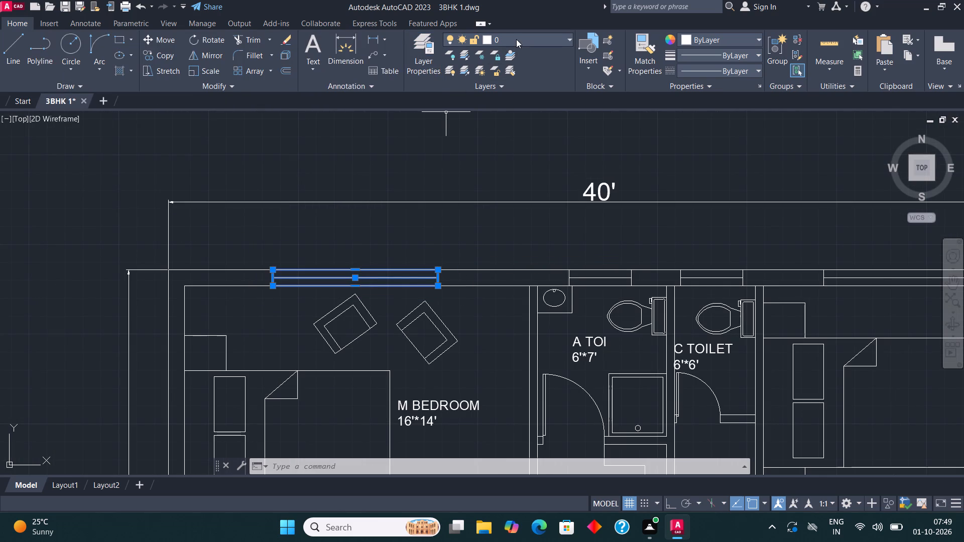
left_click(516, 39)
left_click(519, 127)
key("Escape")
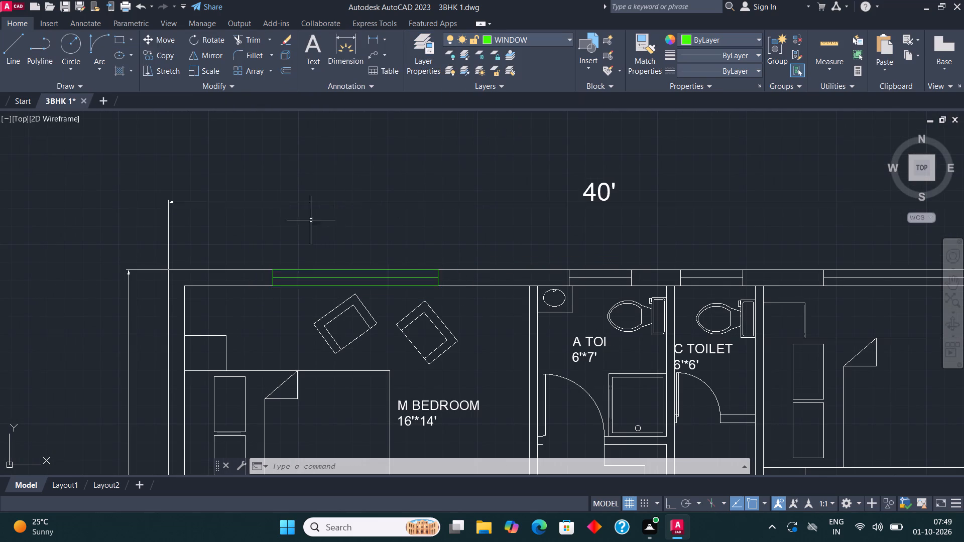
Move the two windows above A TOI and C TOILET to the WINDOW layer.
scroll(302, 221, "down", 2)
scroll(506, 226, "up", 1)
scroll(342, 249, "up", 2)
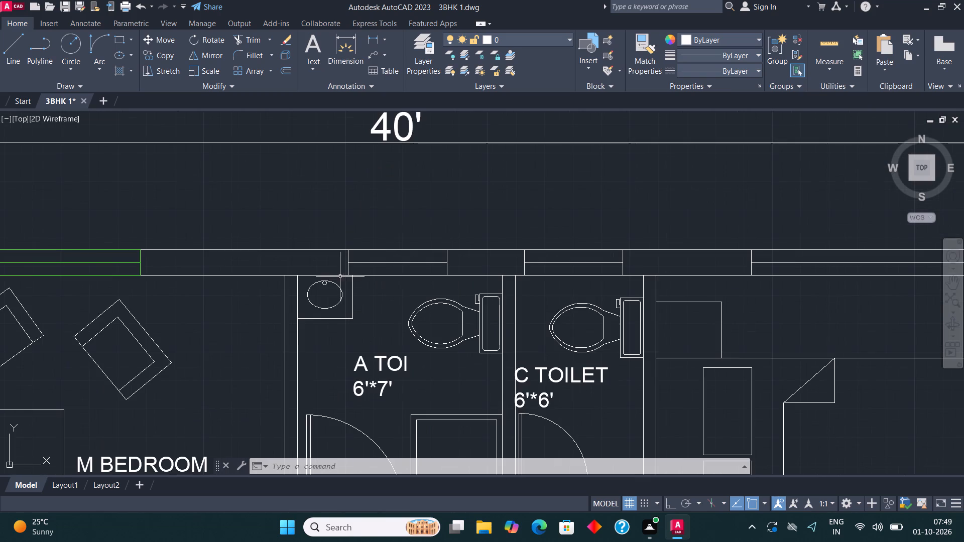
left_click(340, 283)
left_click(653, 230)
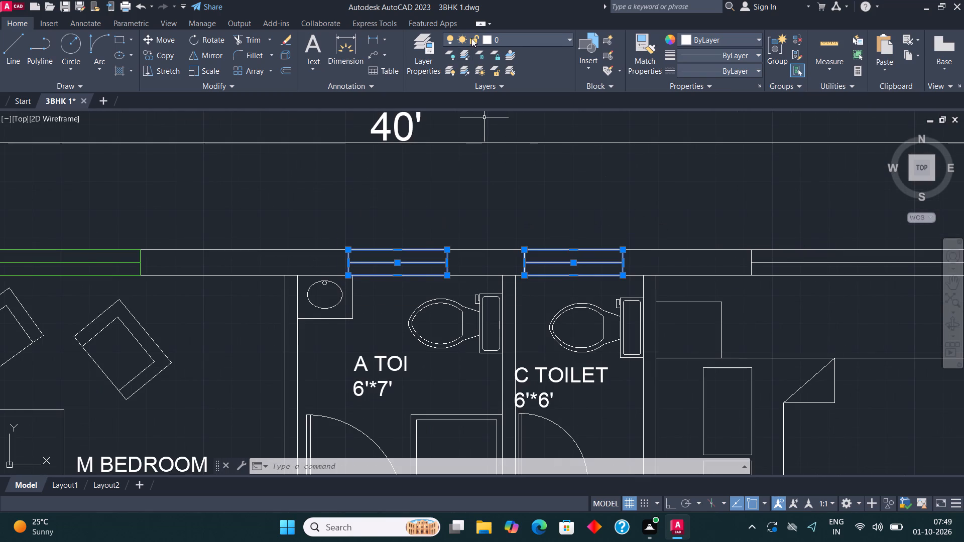
left_click(514, 40)
left_click(515, 135)
key("Escape")
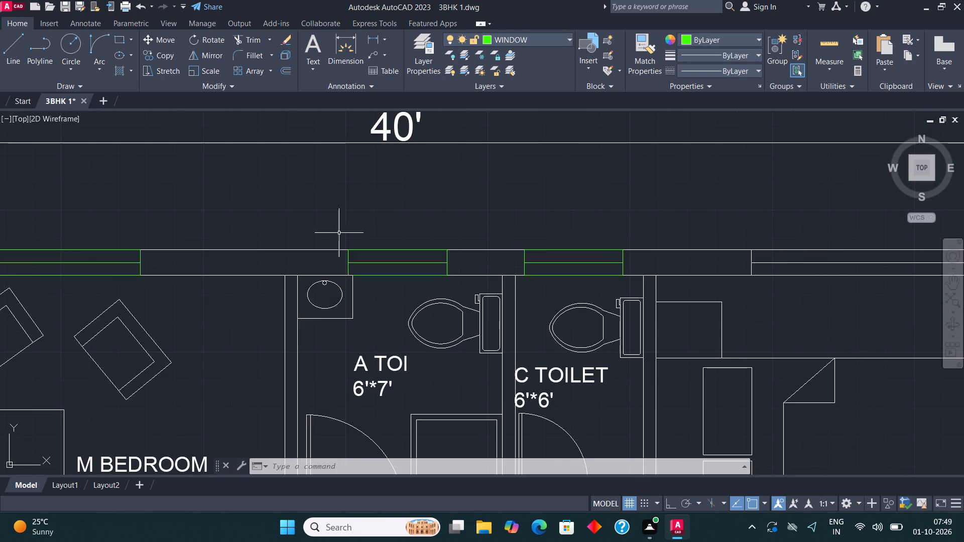
Move the window in the upper outer wall of the 12'*14' BEDROOM to the WINDOW layer.
scroll(293, 279, "down", 2)
scroll(519, 269, "up", 2)
left_click(351, 307)
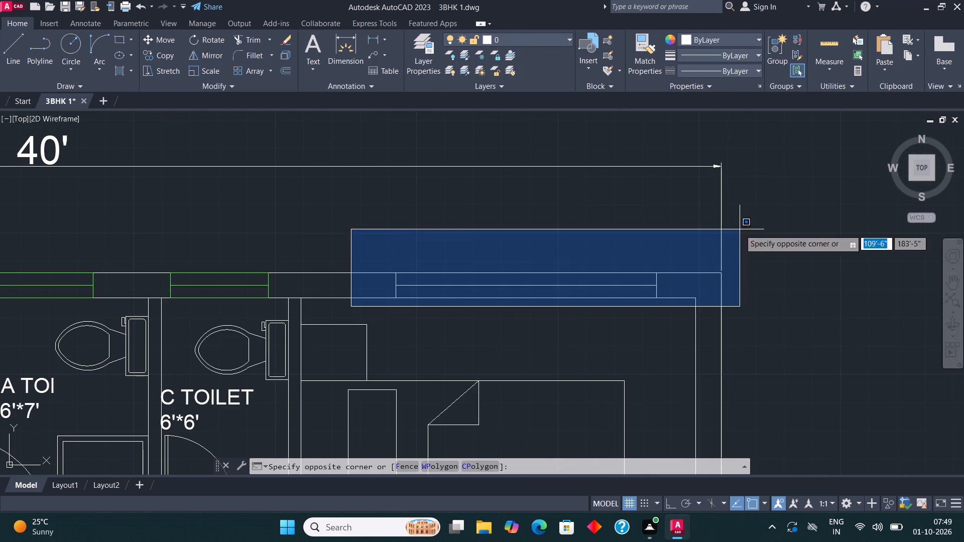
left_click(683, 242)
left_click(529, 38)
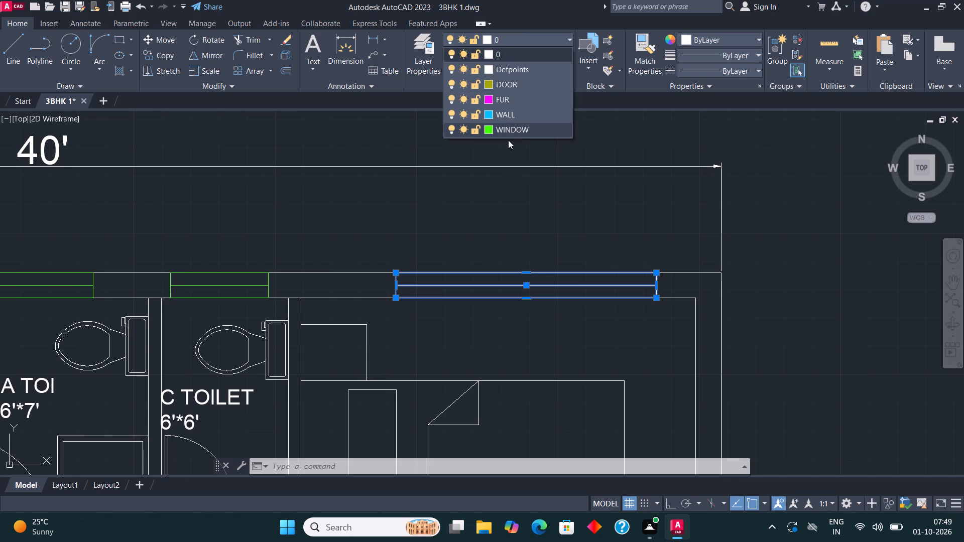
left_click(522, 131)
scroll(420, 203, "down", 3)
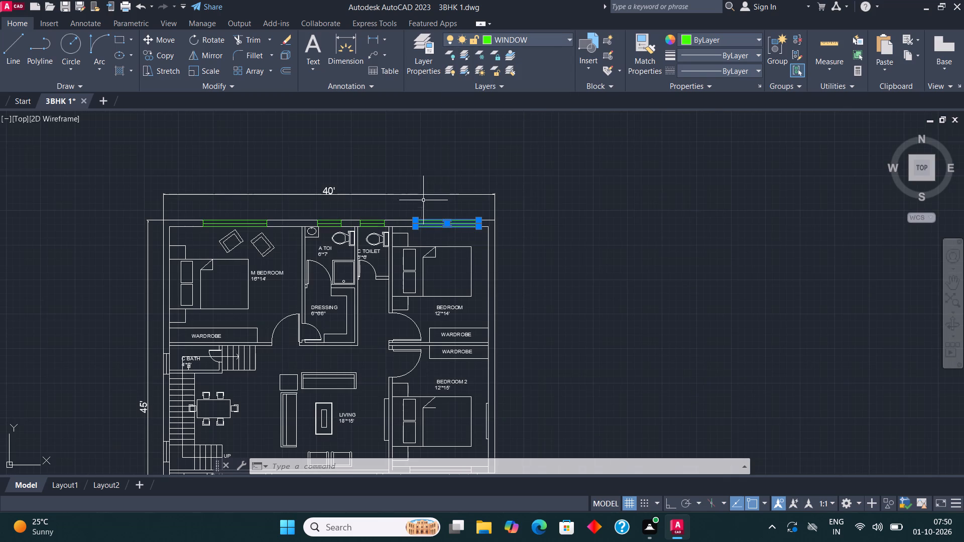
key("Escape")
Move the BEDROOM 2 window above the parking-side planter to the WINDOW layer.
scroll(497, 155, "down", 1)
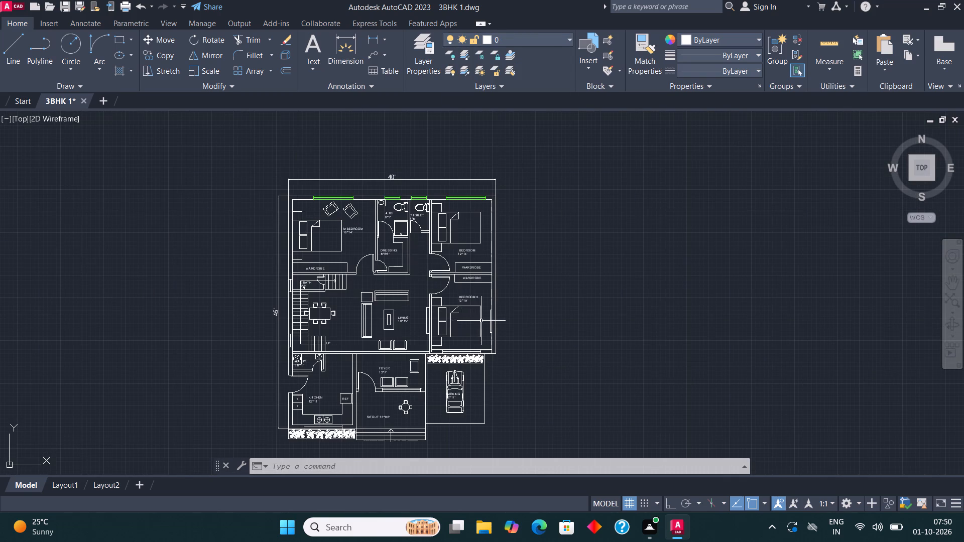
scroll(481, 321, "up", 1)
scroll(394, 384, "up", 3)
scroll(489, 359, "up", 2)
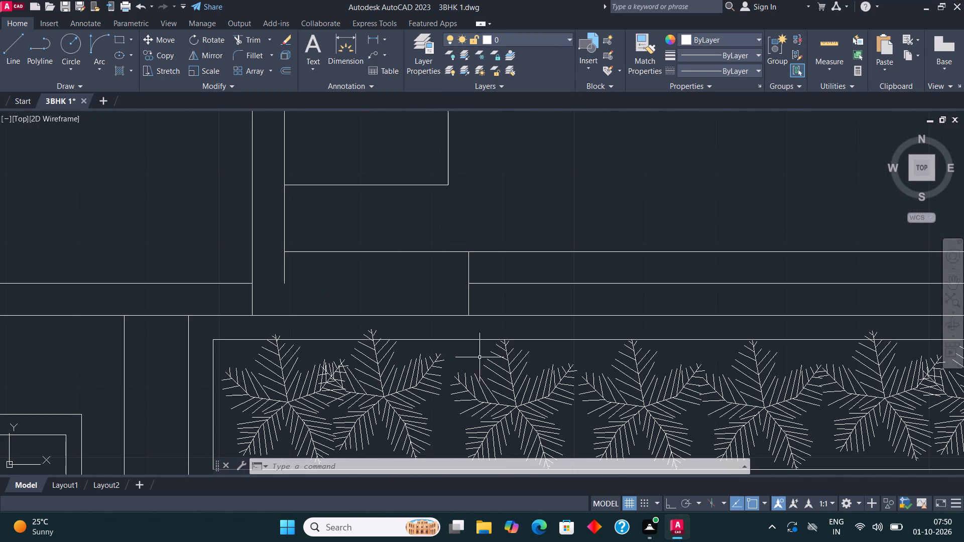
left_click(446, 329)
scroll(462, 320, "down", 1)
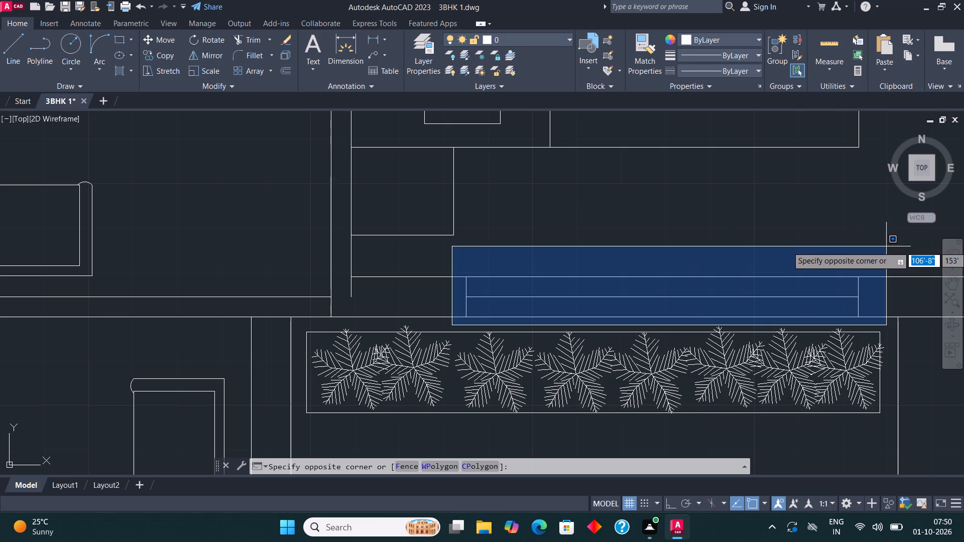
left_click(884, 247)
left_click(508, 38)
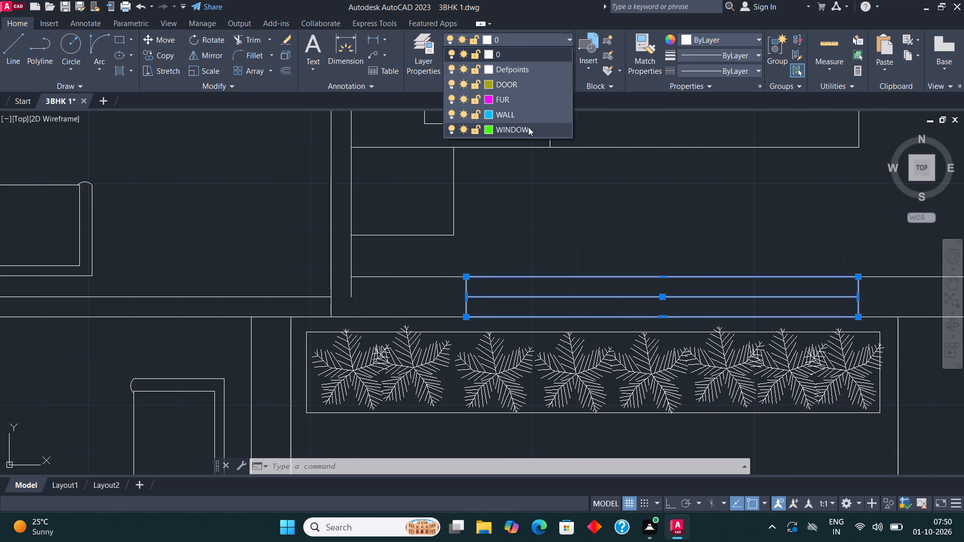
left_click(528, 128)
key("Escape")
Move the kitchen window between the stove and the planter to the WINDOW layer.
scroll(565, 240, "down", 3)
scroll(520, 189, "down", 1)
scroll(316, 341, "up", 3)
scroll(307, 387, "up", 3)
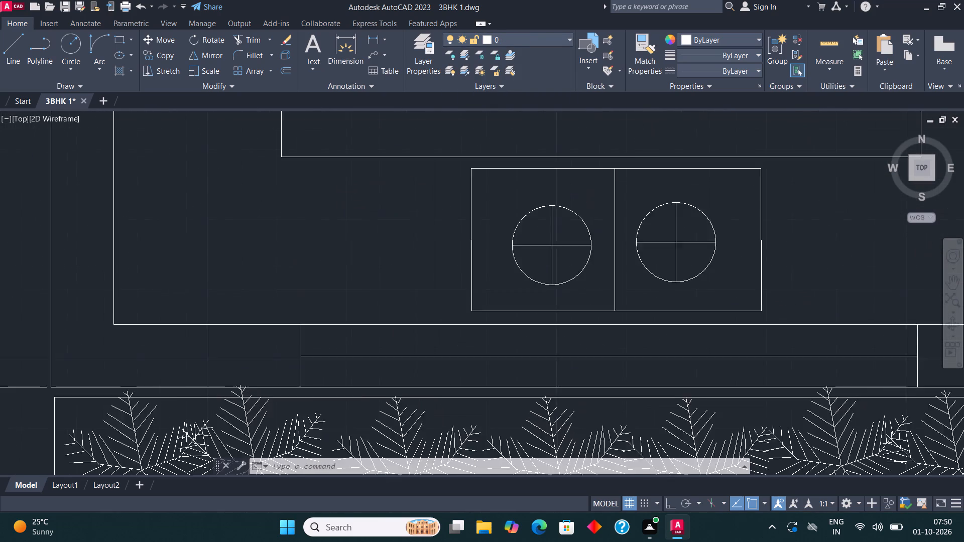
left_click(274, 395)
scroll(288, 388, "down", 2)
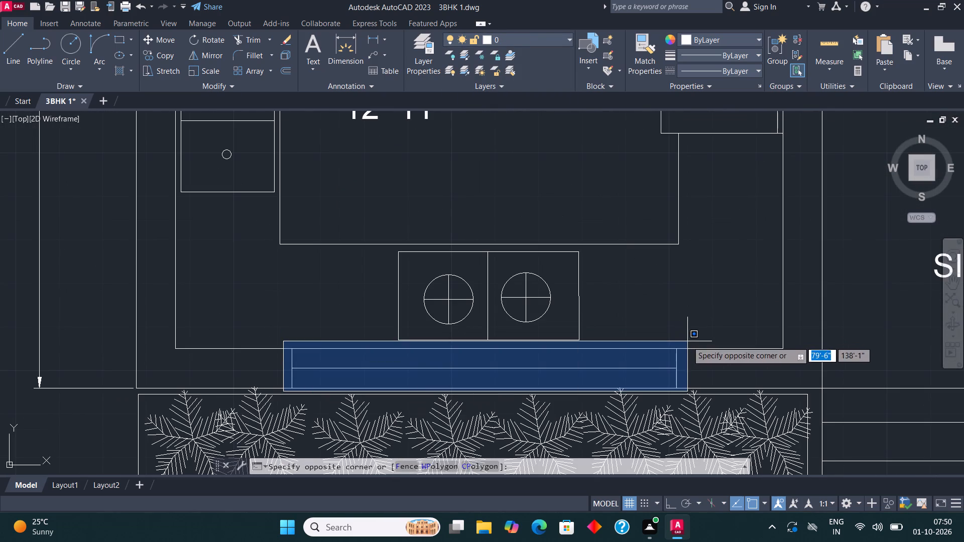
left_click(687, 341)
left_click(542, 42)
left_click(533, 130)
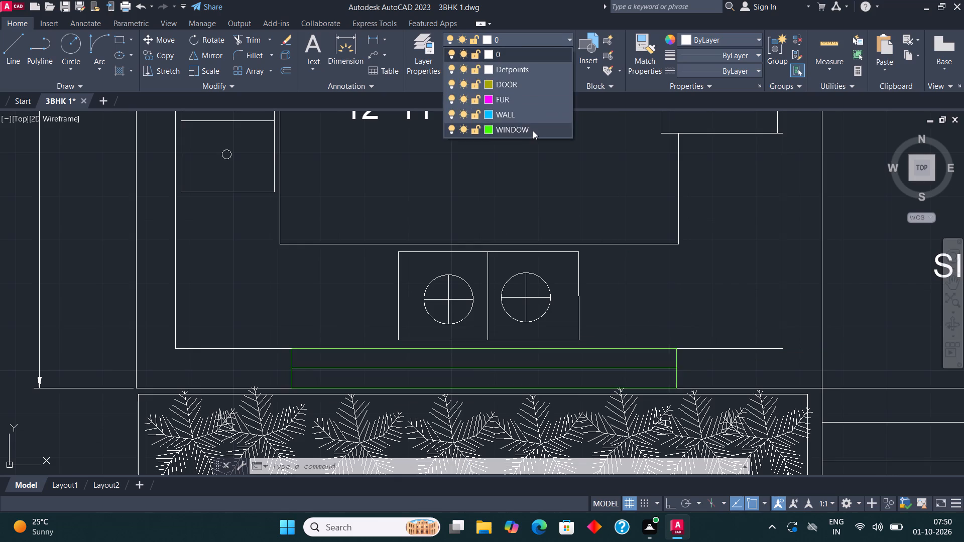
key("Escape")
Move the outer-wall window beside the lower staircase flight, above UTILITY, to the WINDOW layer.
scroll(525, 310, "down", 2)
middle_click_drag(463, 285, 441, 456)
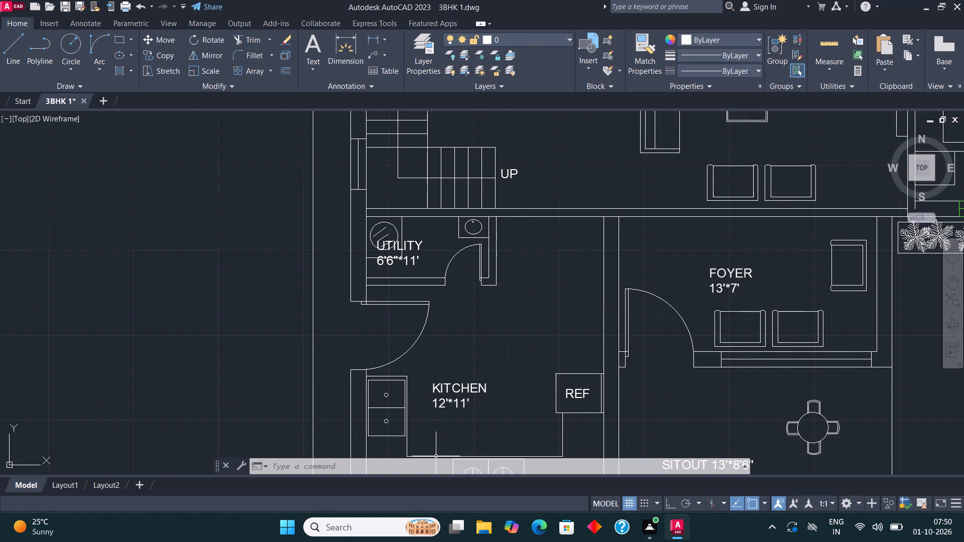
middle_click_drag(362, 153, 361, 267)
left_click(334, 317)
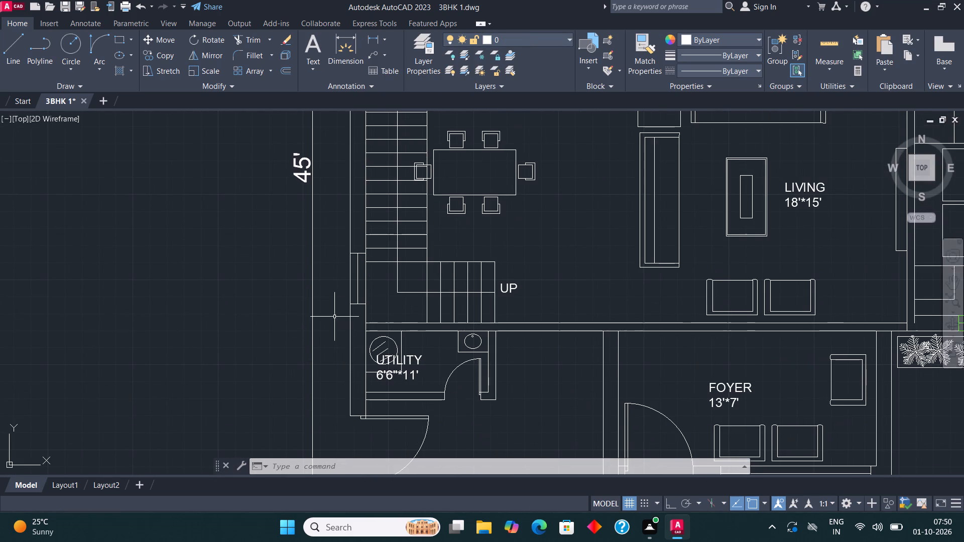
left_click(375, 234)
left_click(516, 38)
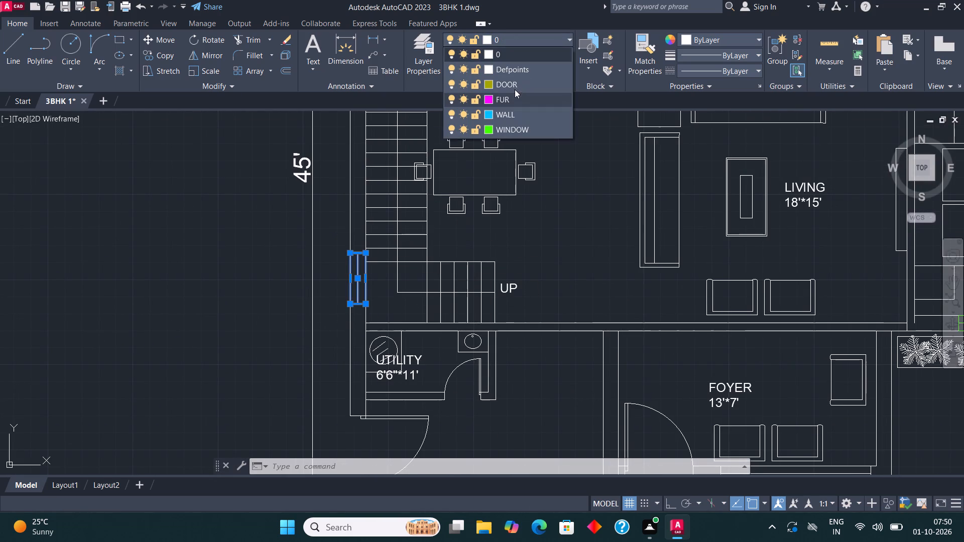
left_click(515, 131)
key("Escape")
Move the C BATH window in the outer wall to the WINDOW layer.
scroll(303, 209, "down", 3)
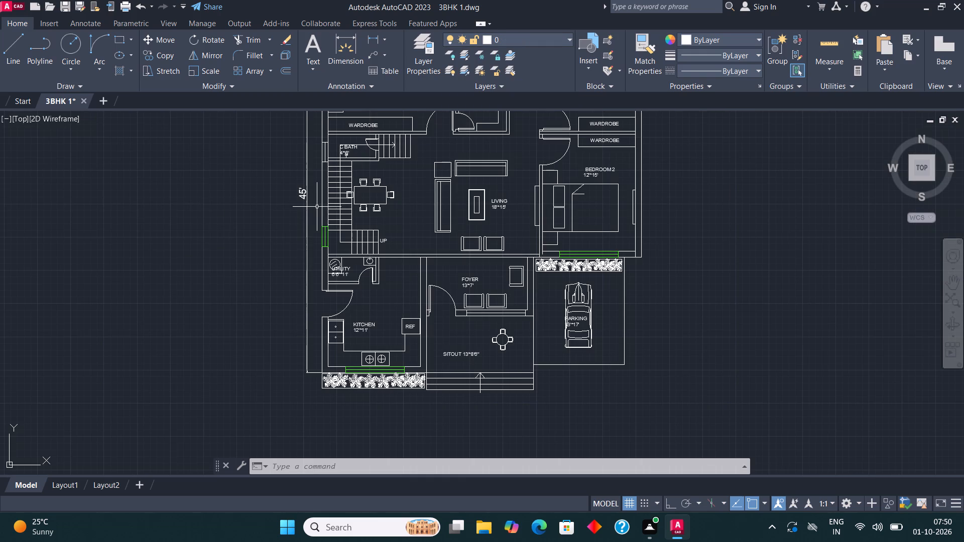
middle_click_drag(570, 216, 544, 246)
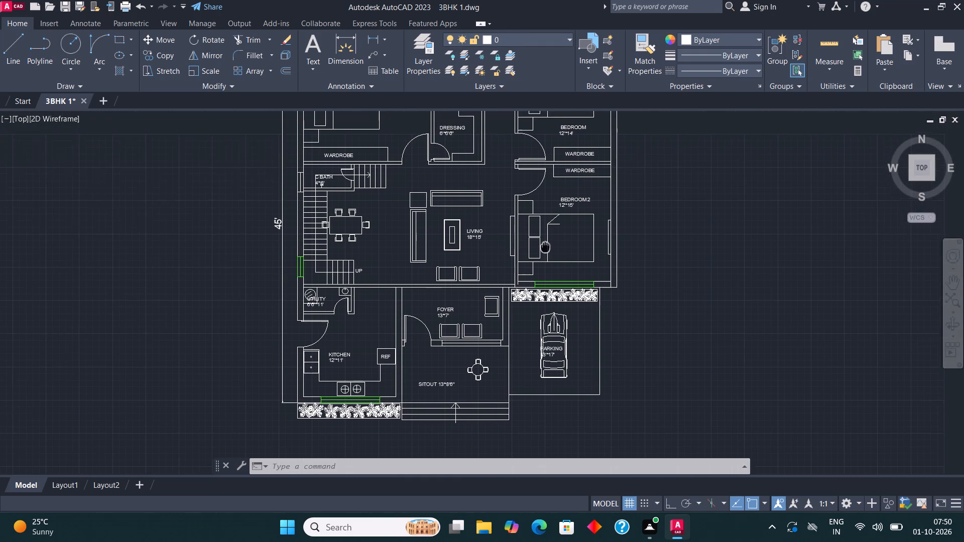
middle_click_drag(544, 246, 512, 329)
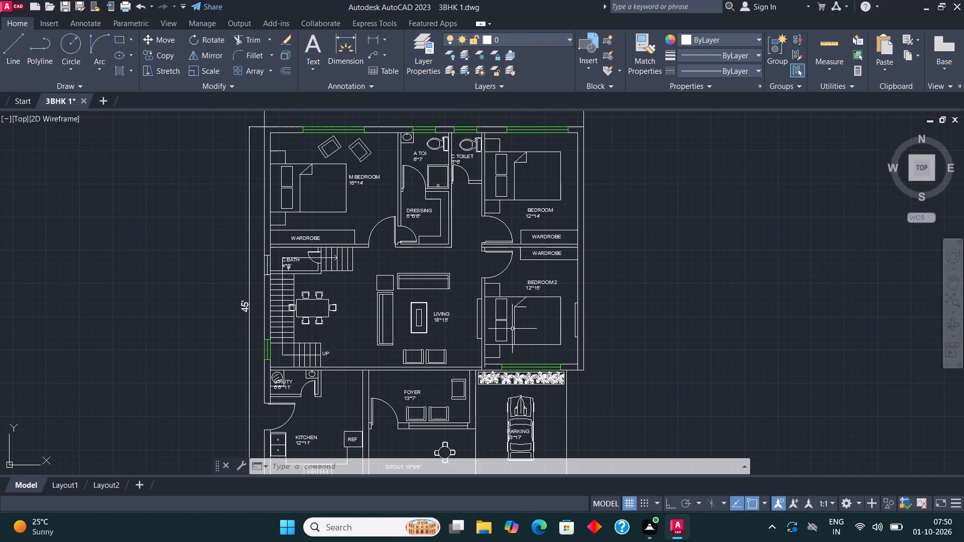
middle_click_drag(512, 243, 512, 369)
scroll(260, 410, "up", 3)
left_click_drag(255, 392, 256, 384)
left_click(295, 283)
left_click(526, 43)
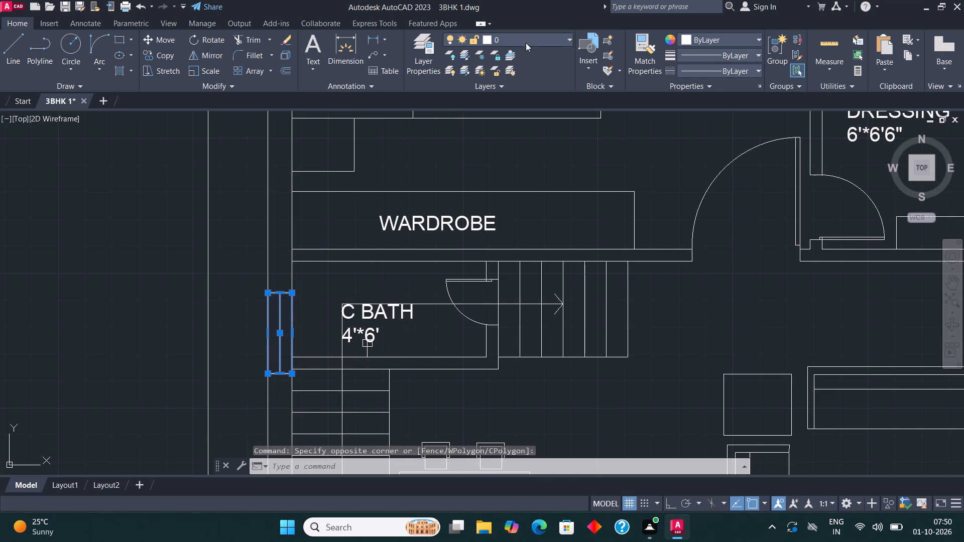
left_click(521, 134)
key("Escape")
Make WALL the current layer.
scroll(281, 236, "down", 3)
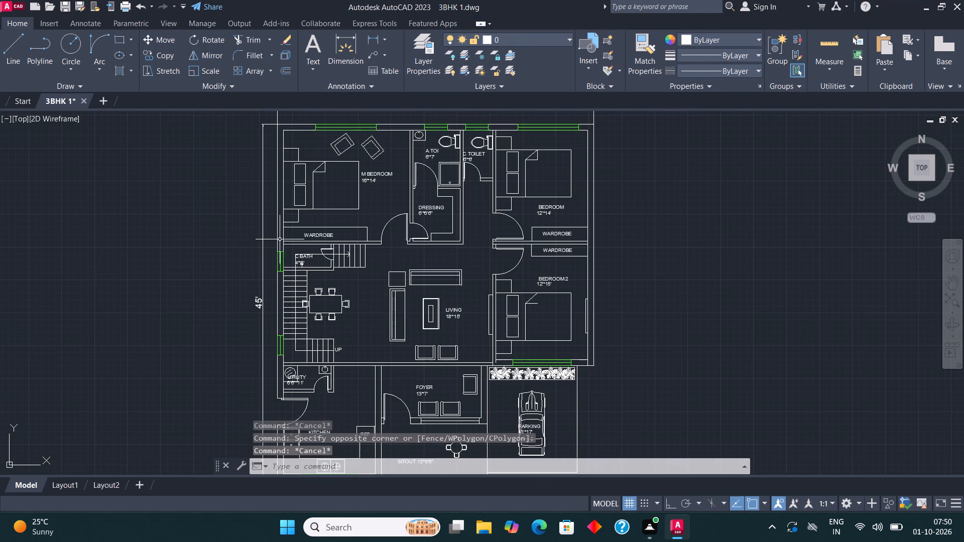
middle_click_drag(432, 240, 422, 306)
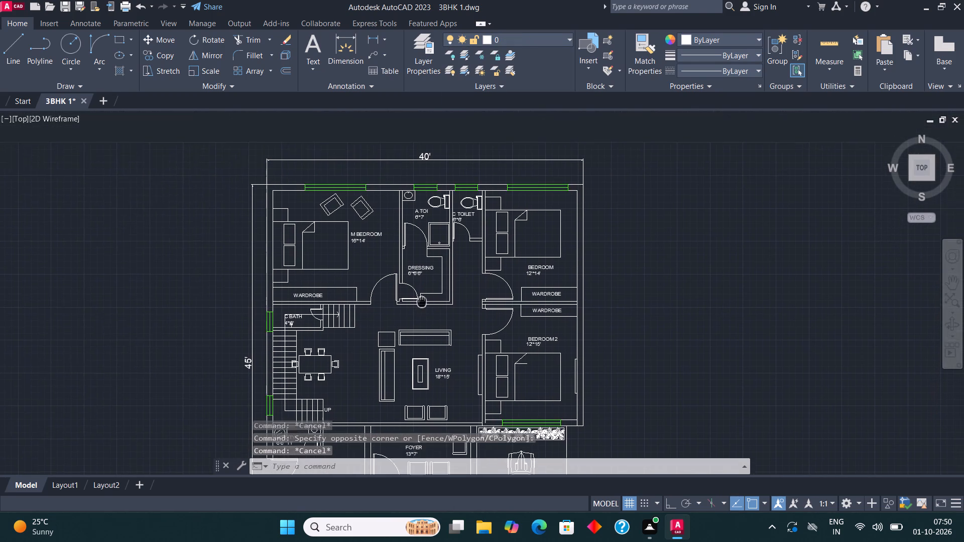
middle_click_drag(422, 306, 422, 307)
scroll(280, 190, "up", 3)
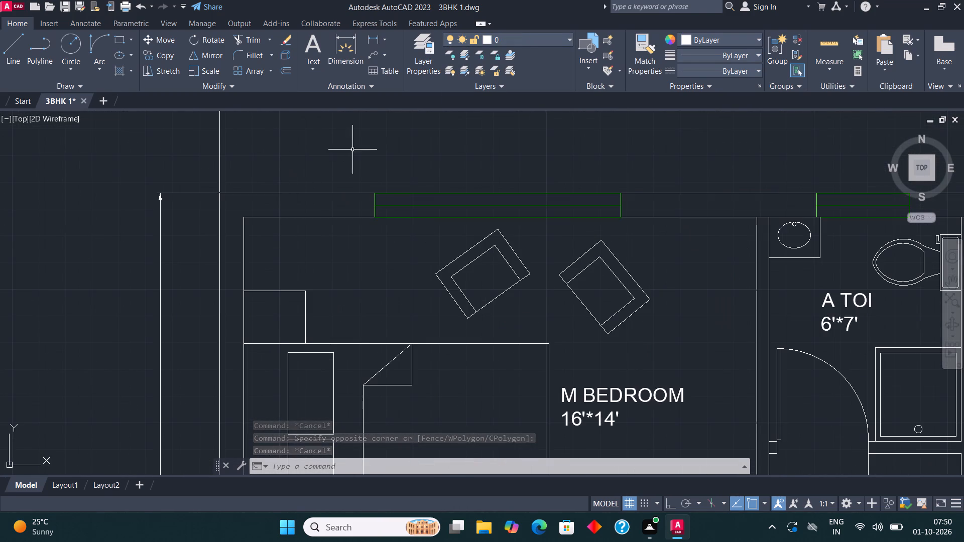
left_click(534, 38)
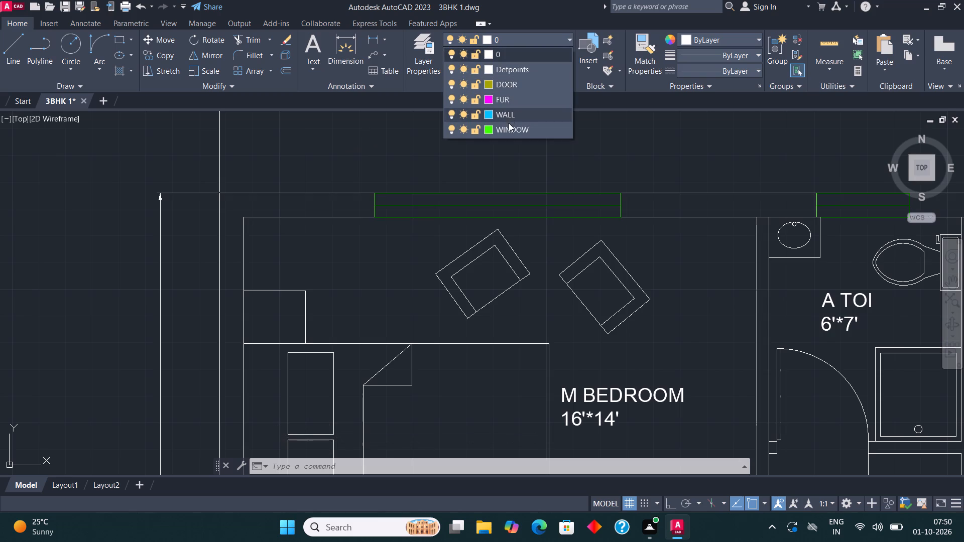
left_click(511, 112)
Hatch the outer-wall segments between the windows along the M BEDROOM, toilet and BEDROOM side with the SOLID pattern, including both end corners.
key("h")
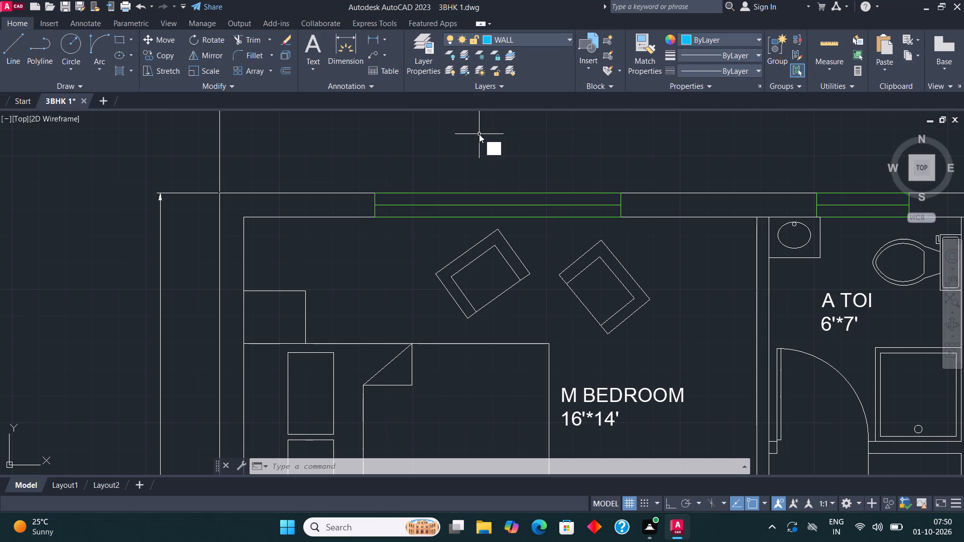
key("Return")
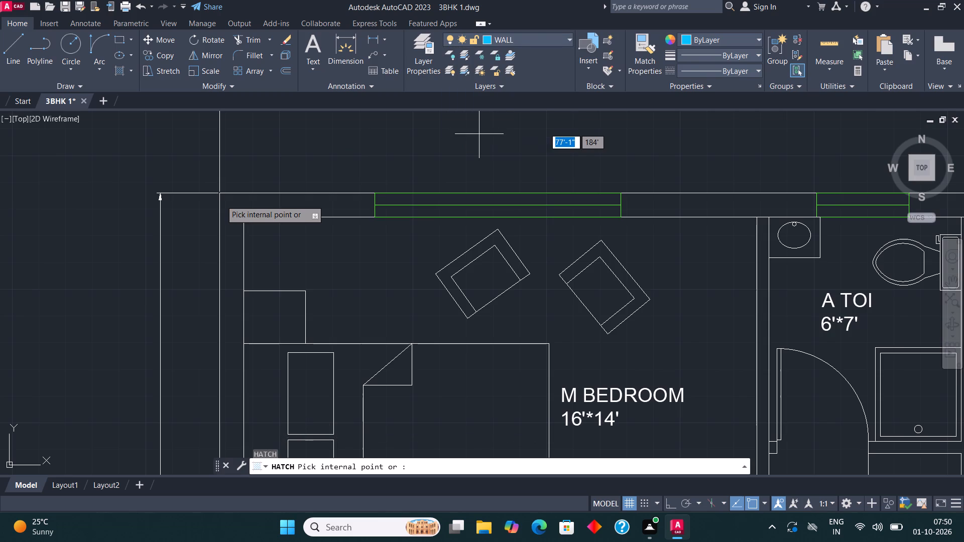
left_click(268, 201)
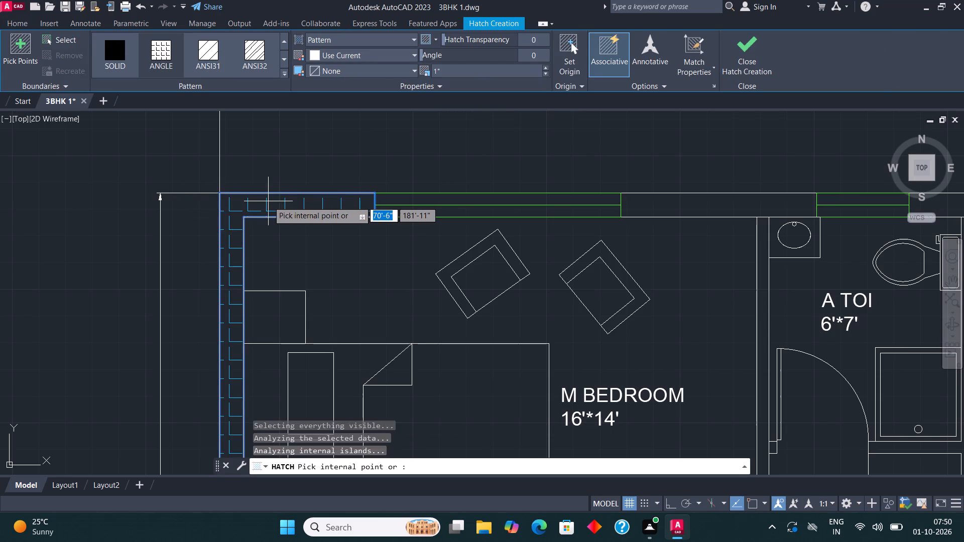
left_click(112, 57)
left_click(720, 202)
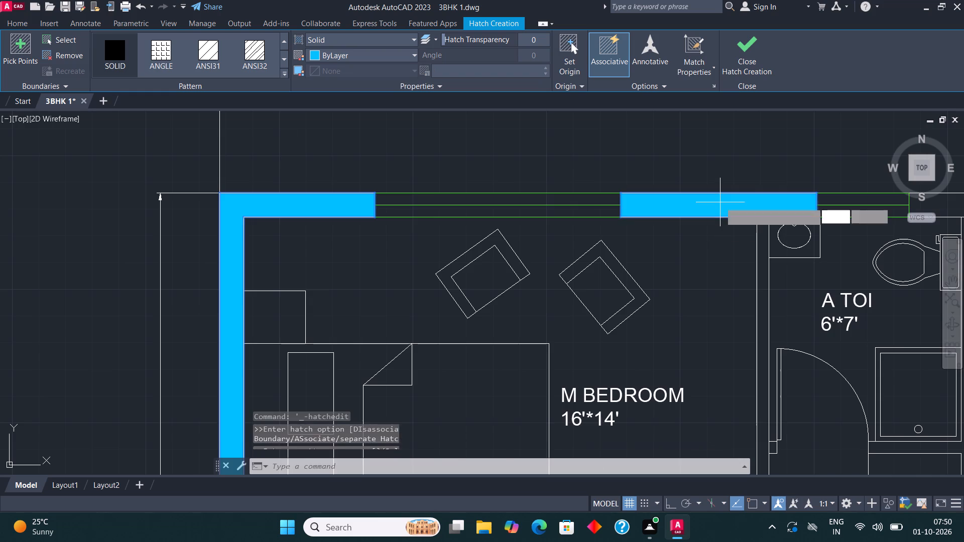
scroll(373, 227, "down", 3)
scroll(578, 217, "up", 2)
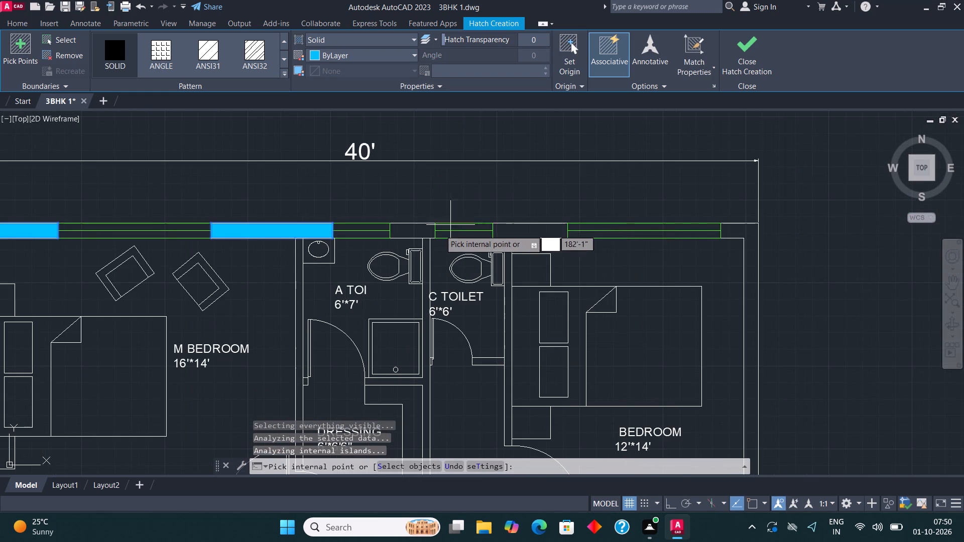
left_click(408, 233)
left_click(516, 230)
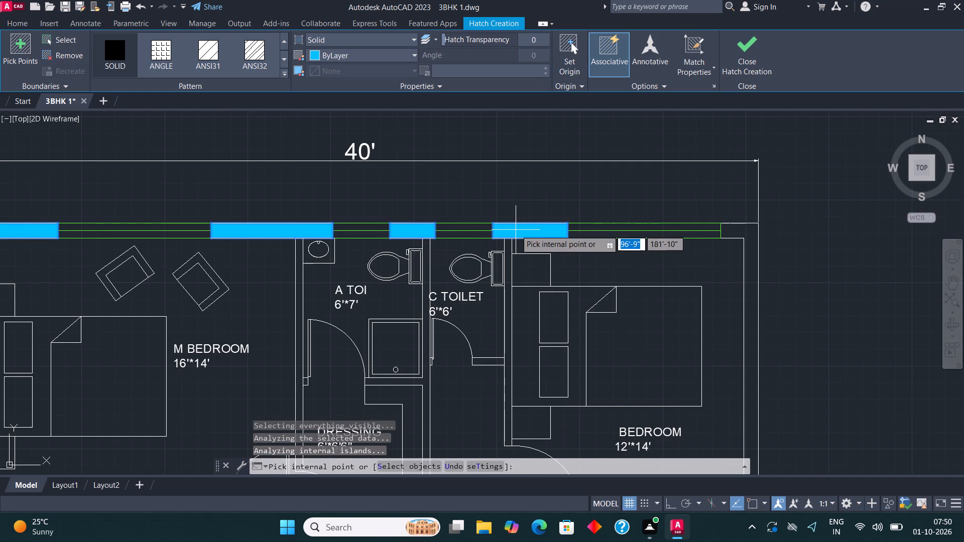
left_click(740, 228)
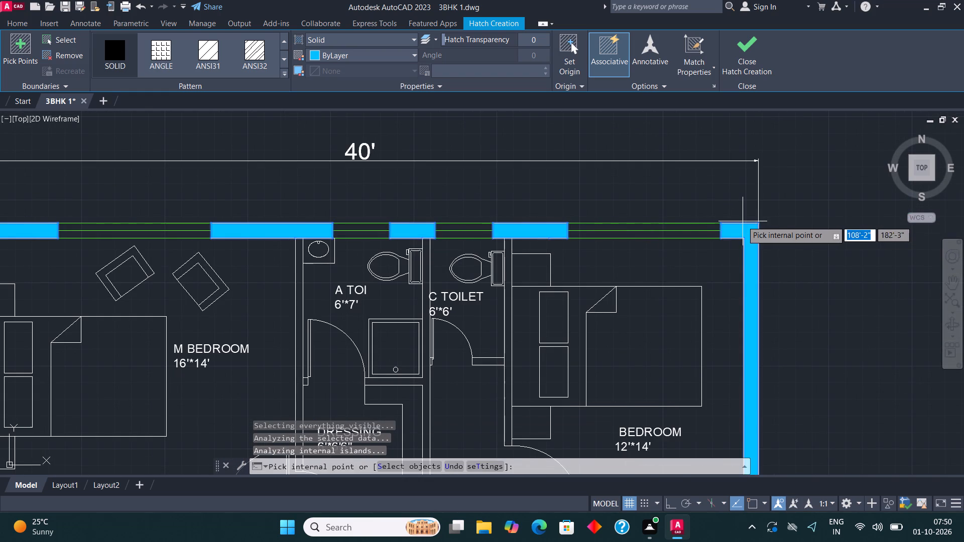
Solid-hatch the M BEDROOM–A TOI wall, the A TOI door stub, the short C TOILET wall and the C TOILET–BEDROOM wall.
left_click(508, 287)
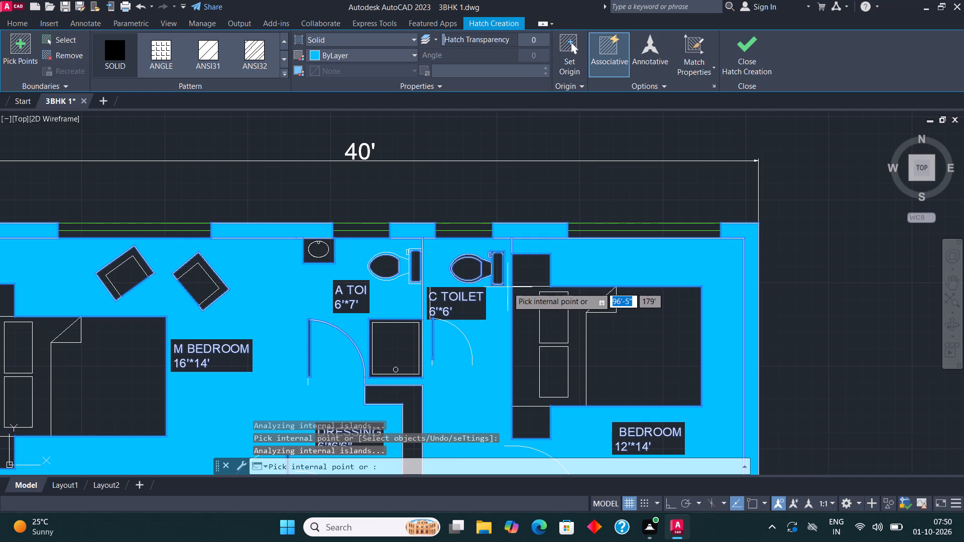
key("ctrl+z")
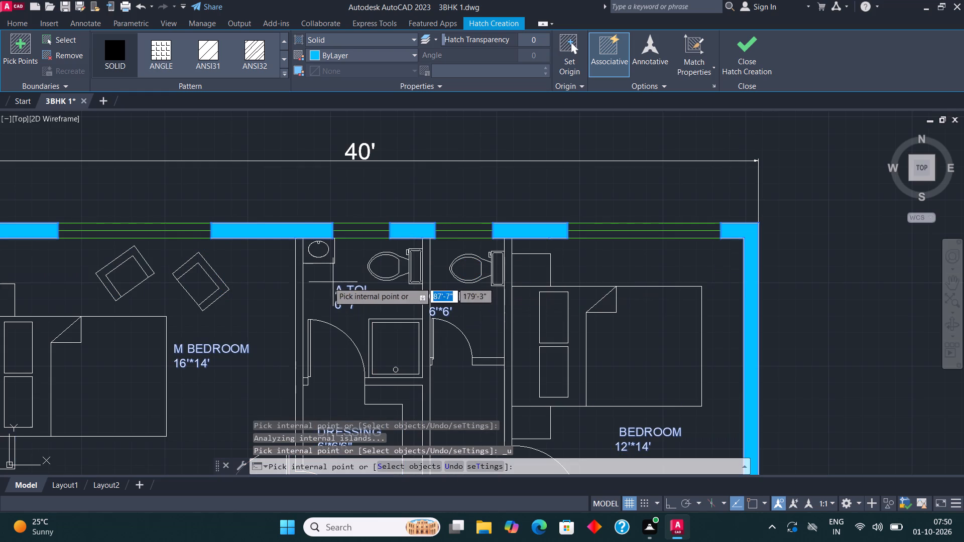
left_click(299, 271)
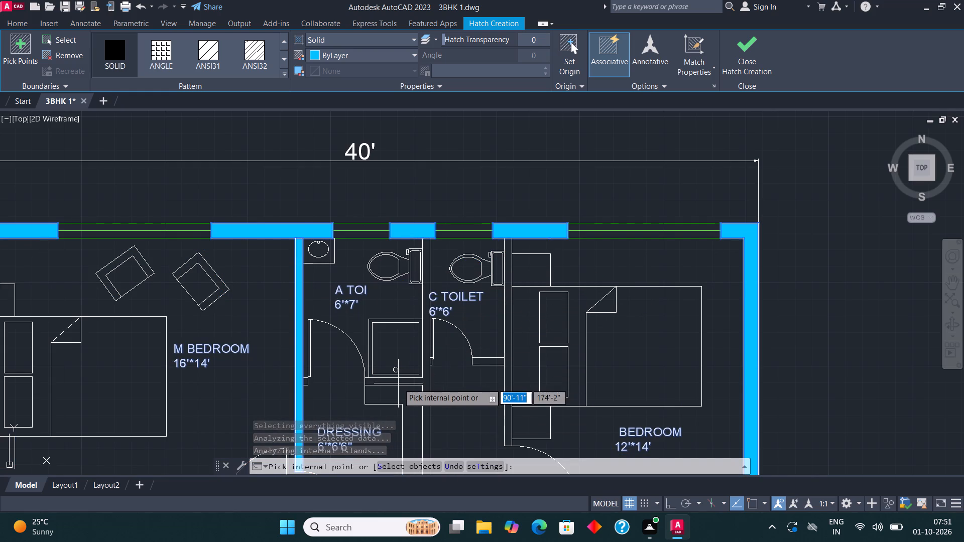
left_click(304, 382)
left_click(482, 362)
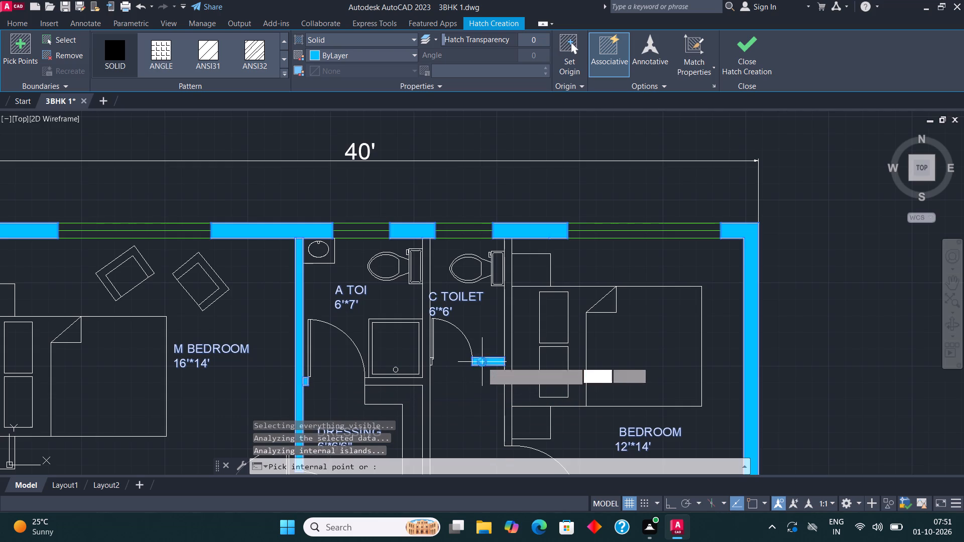
left_click(509, 351)
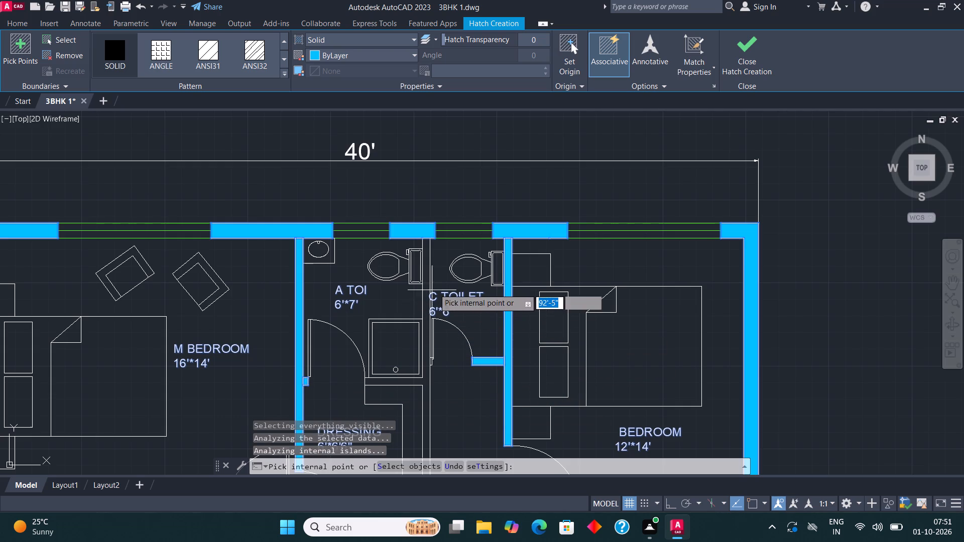
left_click(738, 57)
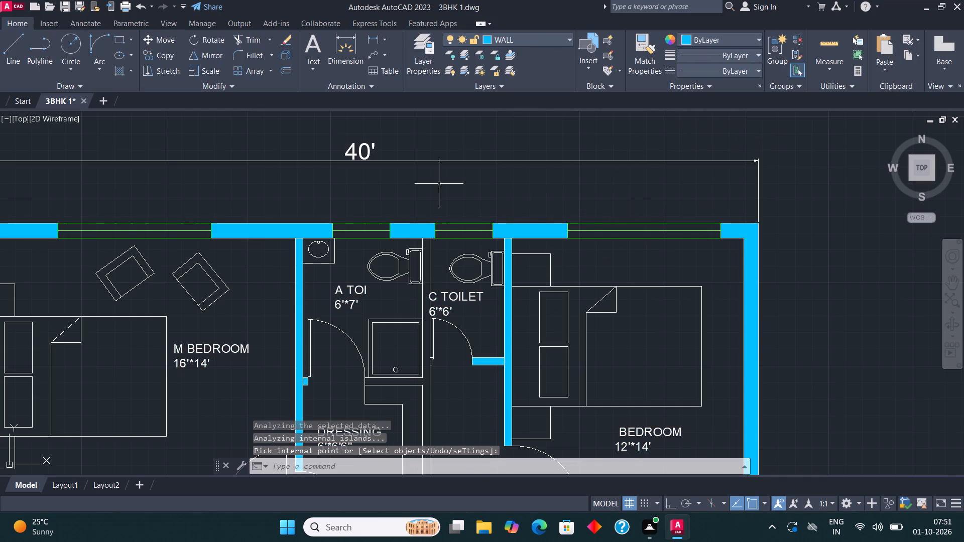
Solid-hatch the kitchen's outer corner wall and the wall separating the kitchen from the foyer and sitout, including its return to the window.
scroll(437, 189, "down", 3)
scroll(444, 246, "down", 1)
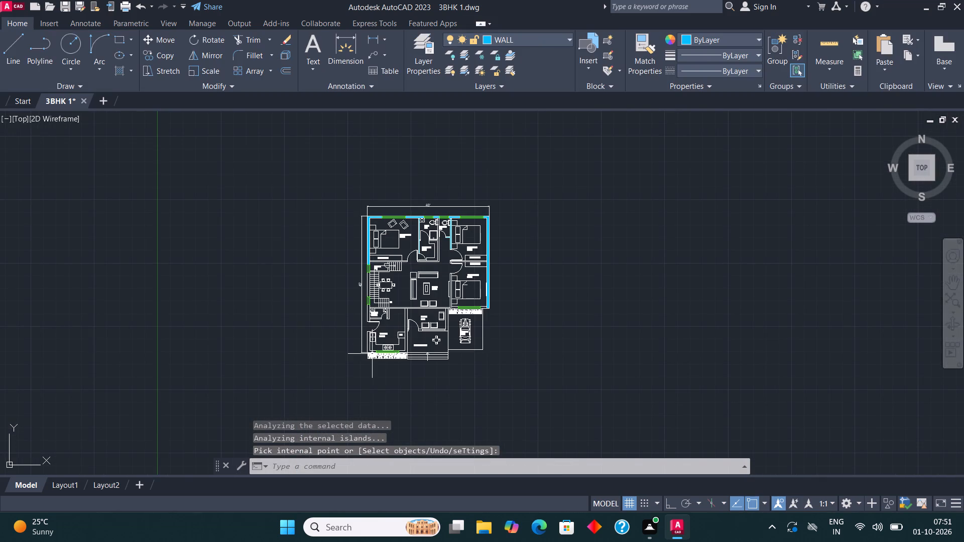
scroll(371, 354, "up", 2)
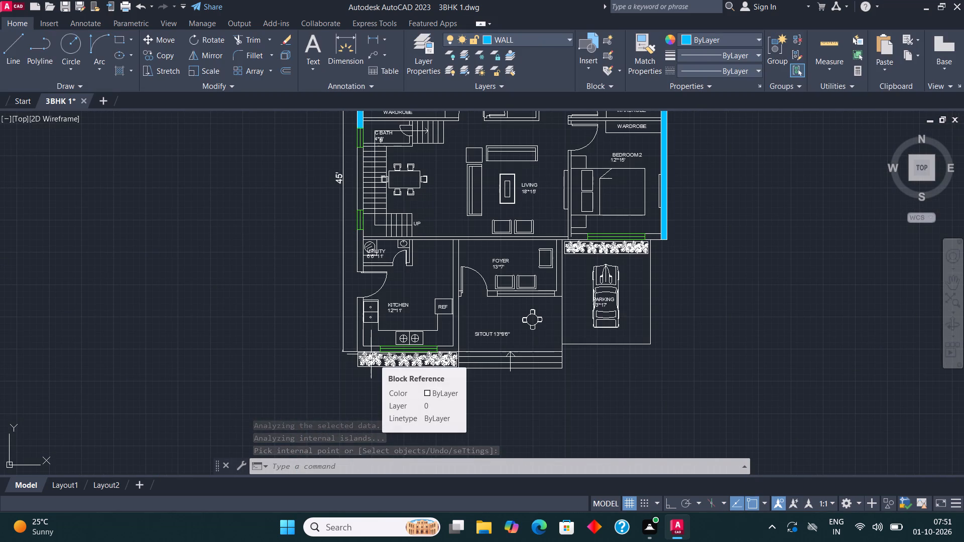
key("h")
key("Return")
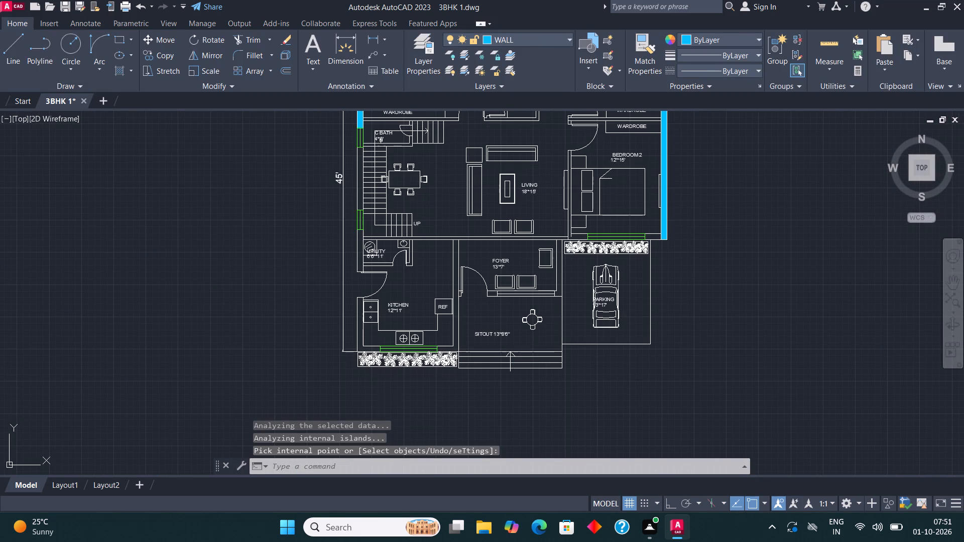
scroll(383, 333, "up", 2)
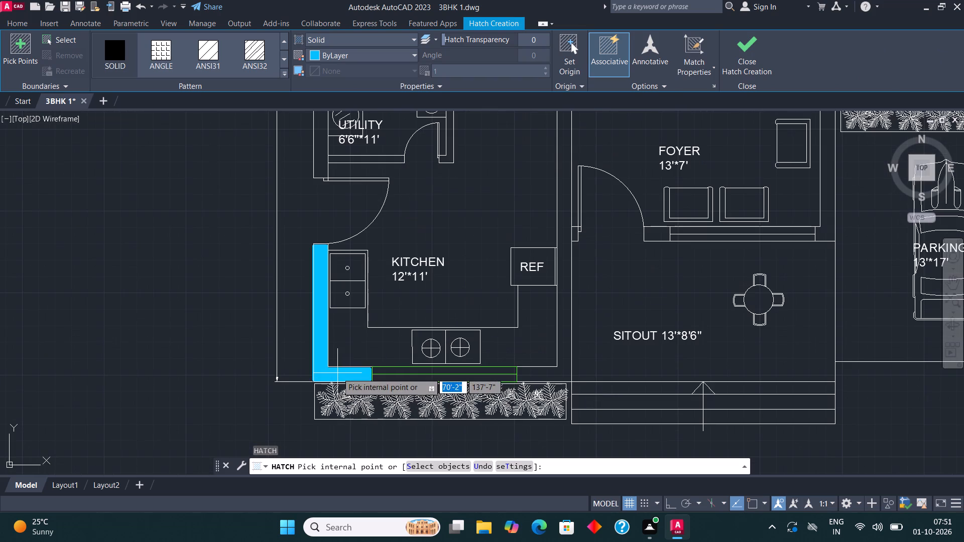
left_click(337, 373)
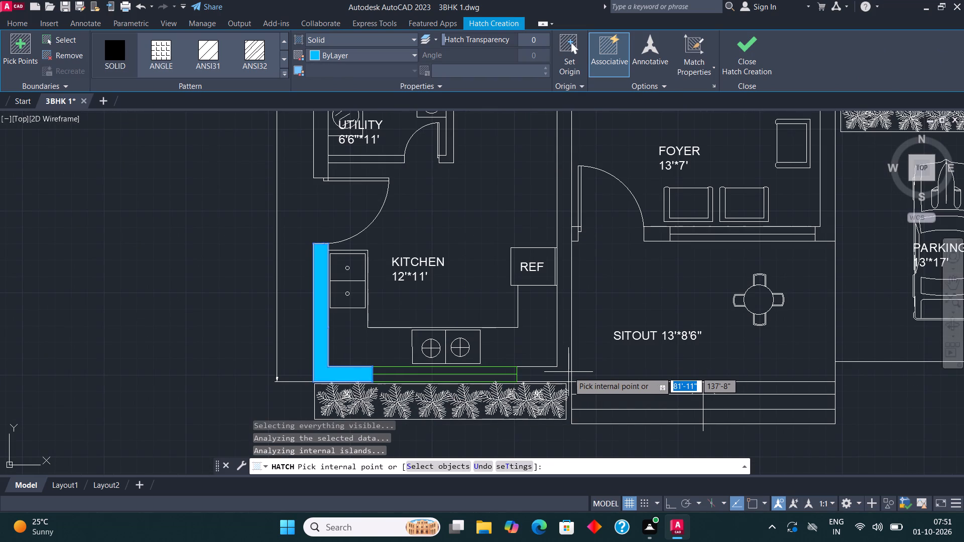
left_click(543, 373)
Solid-hatch the foyer walls: the stub and segment on either side of the entrance door and the parking-side wall with its corner.
middle_click_drag(573, 367, 380, 427)
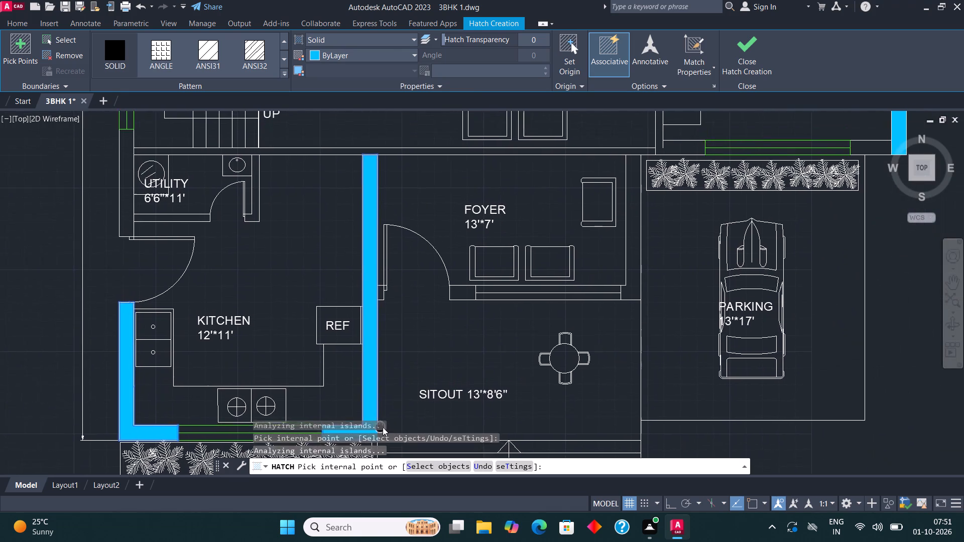
scroll(388, 309, "up", 2)
left_click(371, 274)
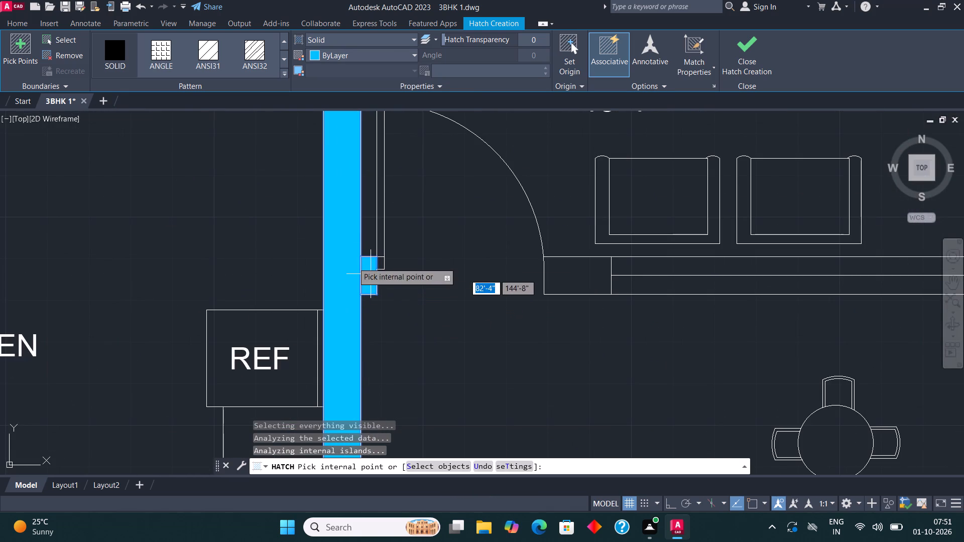
left_click(565, 276)
scroll(400, 329, "down", 2)
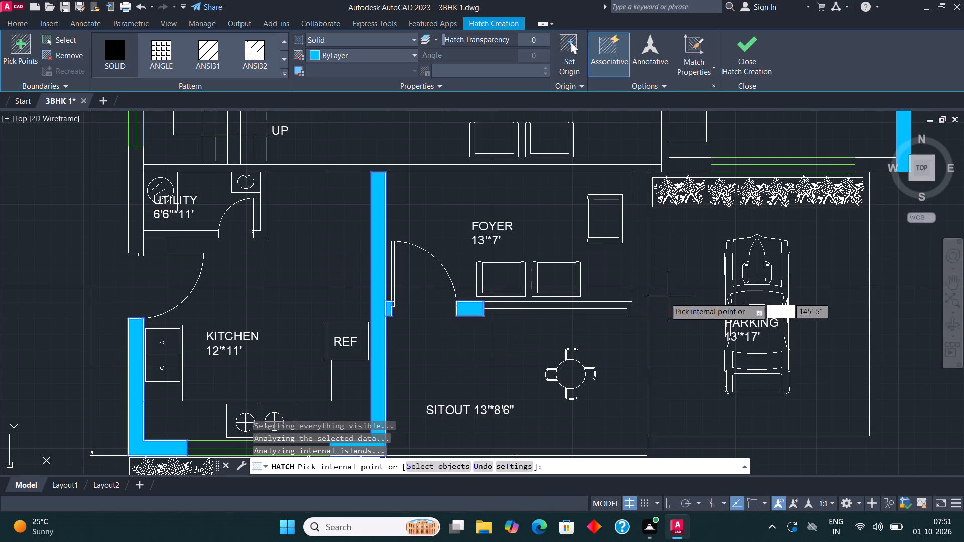
left_click(635, 310)
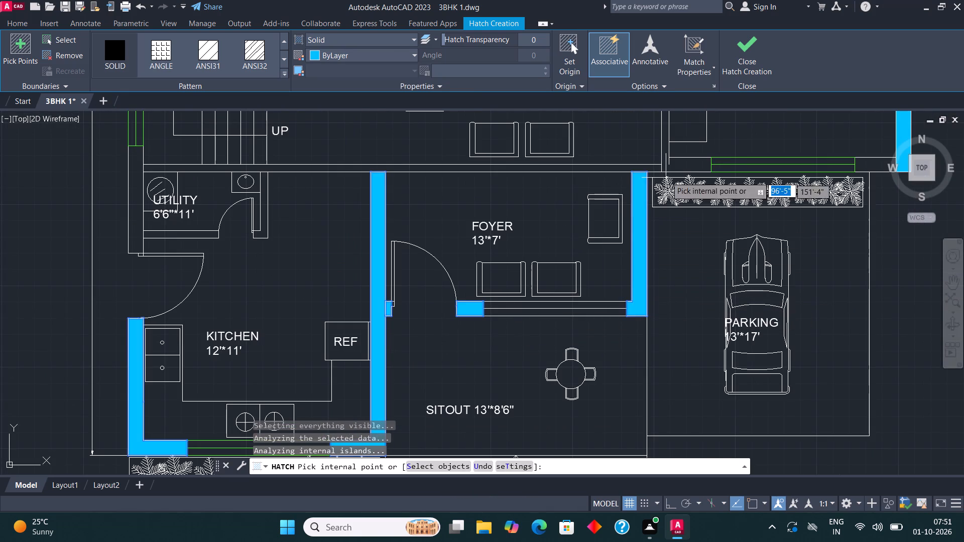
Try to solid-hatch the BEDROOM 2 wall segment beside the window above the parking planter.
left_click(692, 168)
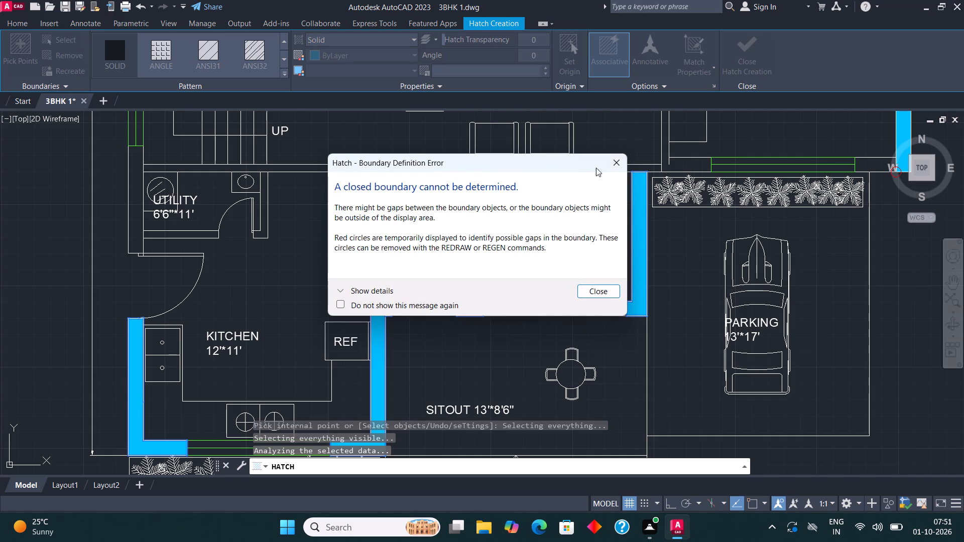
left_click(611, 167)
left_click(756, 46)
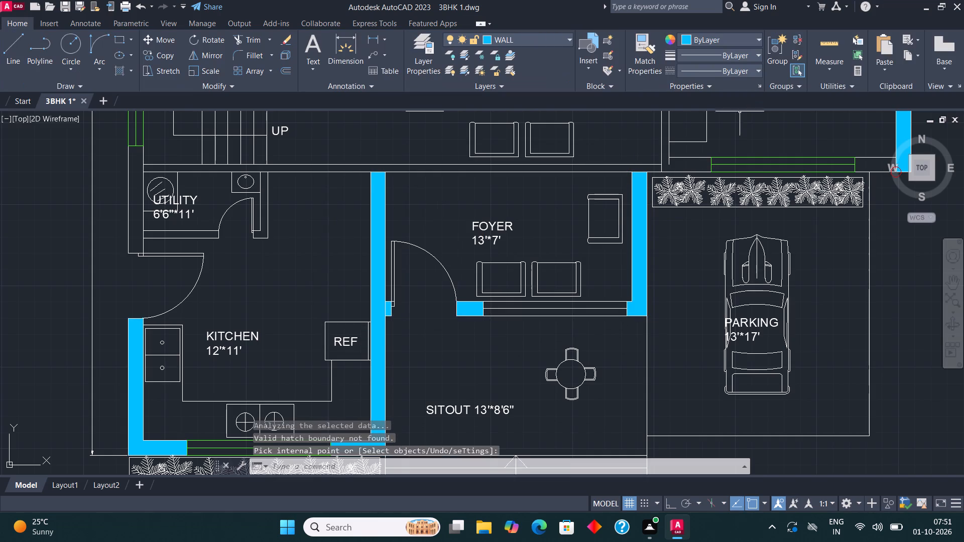
Trim the overshooting inner wall line at the BEDROOM 2 corner where it meets the living room wall above the planter.
middle_click_drag(703, 156, 552, 294)
scroll(545, 292, "up", 1)
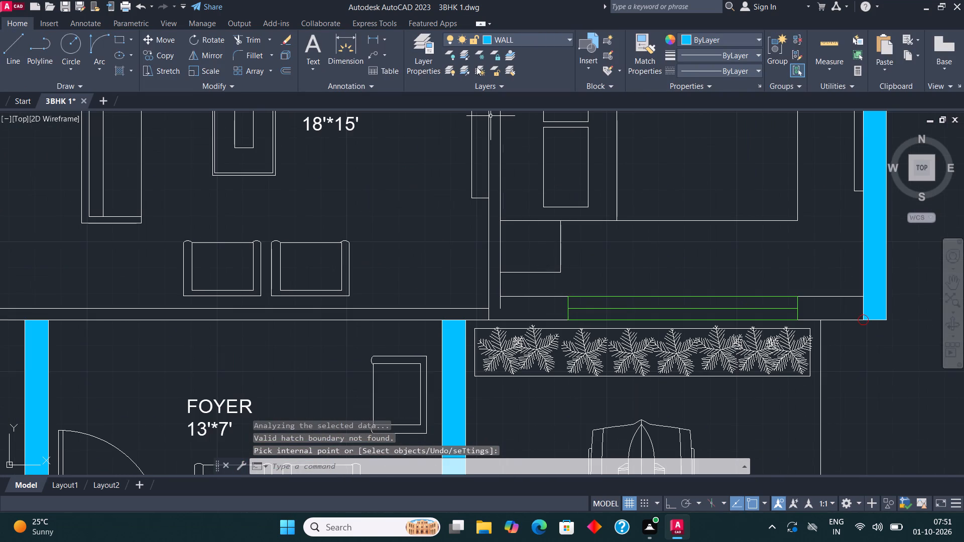
left_click(255, 37)
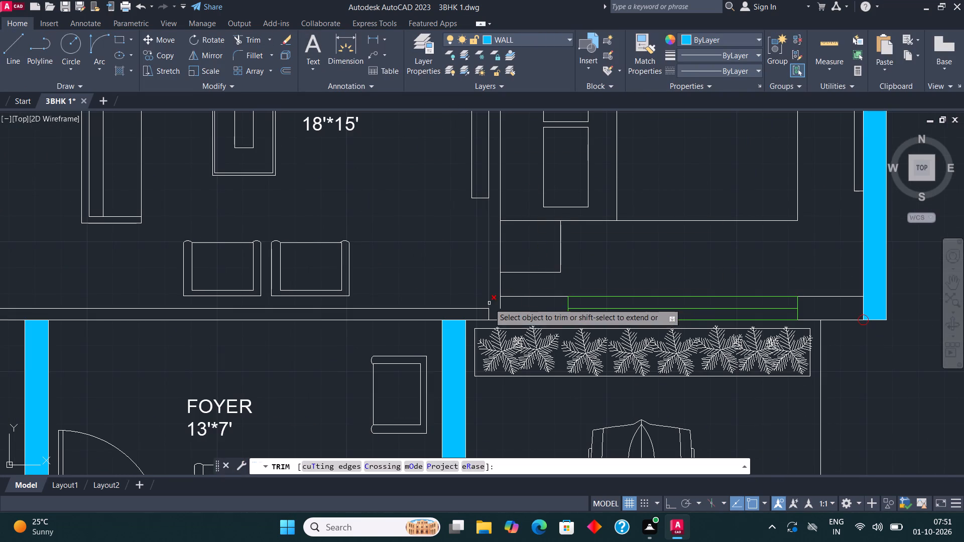
left_click(502, 306)
key("Escape")
Solid-hatch the outer wall segments beside the utility and staircase, and the long wall separating the living room from the kitchen and foyer.
scroll(527, 315, "down", 2)
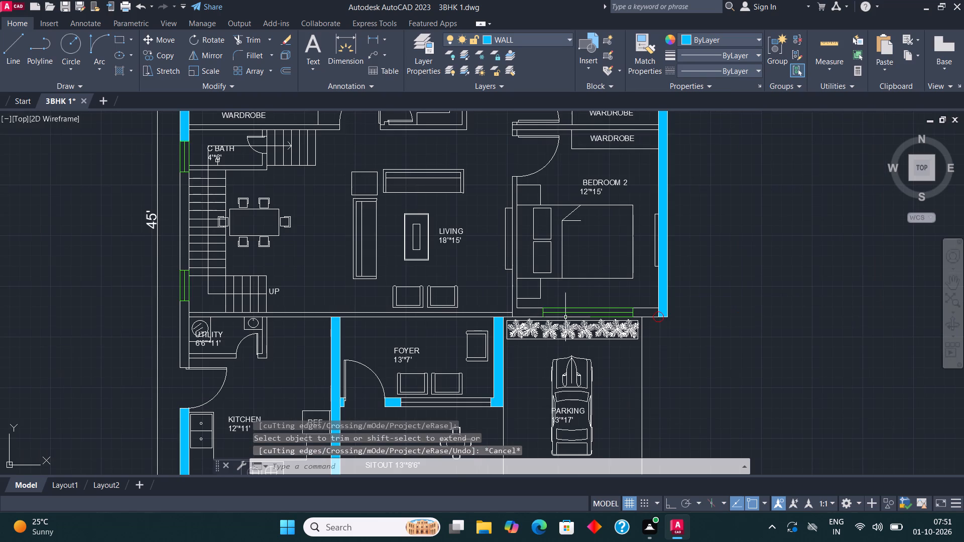
middle_click_drag(420, 318, 567, 301)
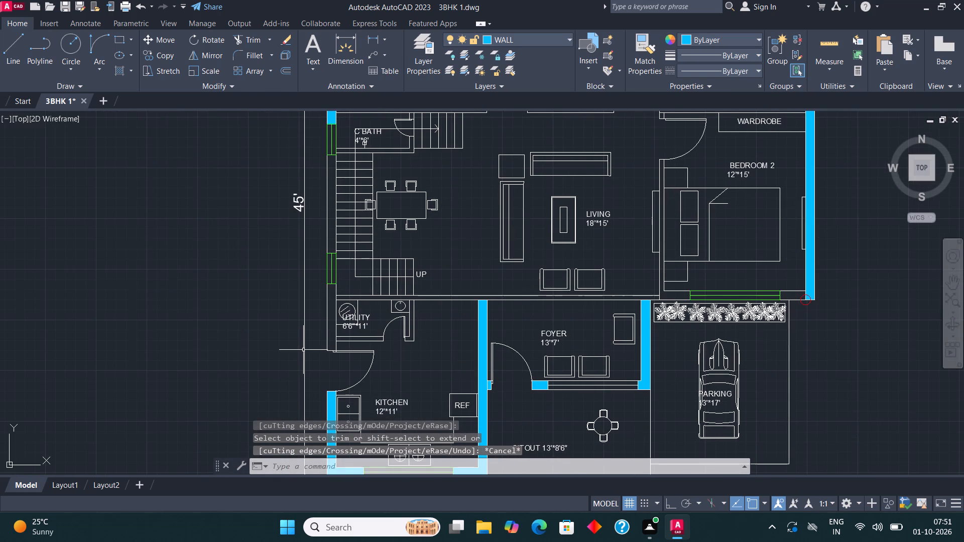
key("h")
key("Return")
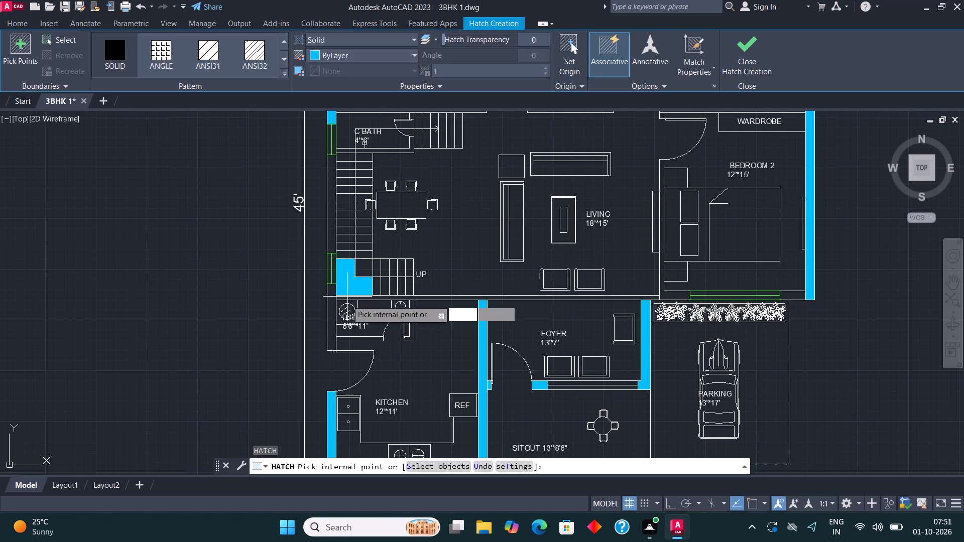
left_click(334, 322)
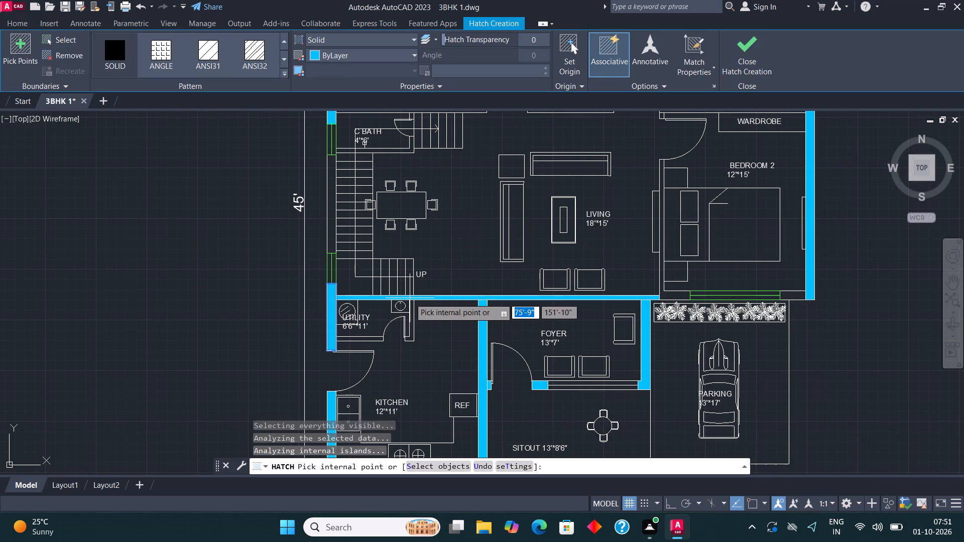
left_click(410, 298)
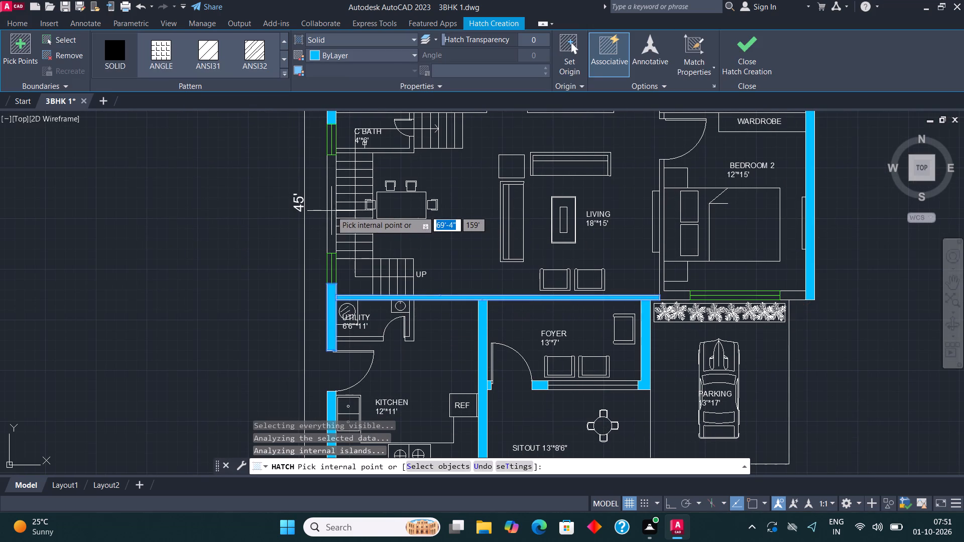
left_click(331, 211)
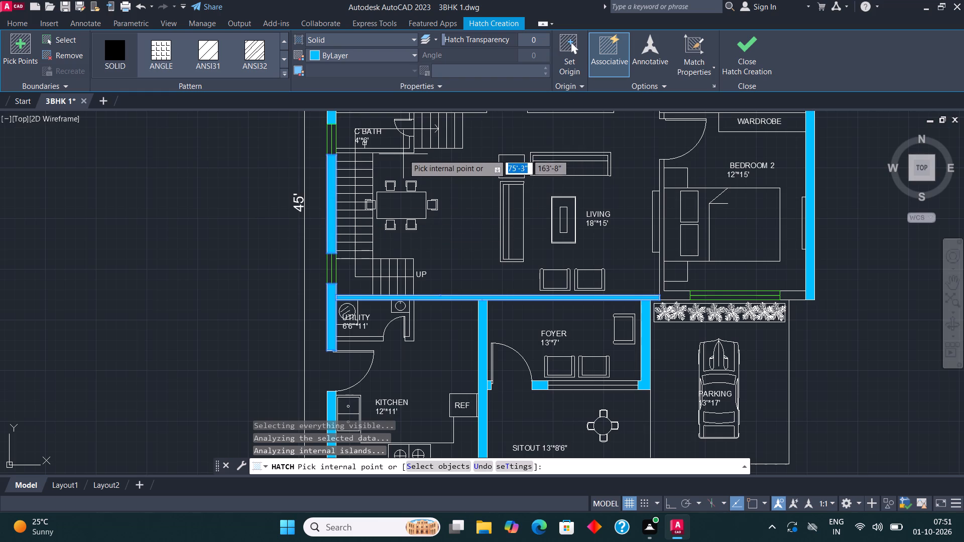
Solid-hatch the C BATH walls on the staircase side and the wall between M BEDROOM's wardrobe and C BATH.
left_click(403, 152)
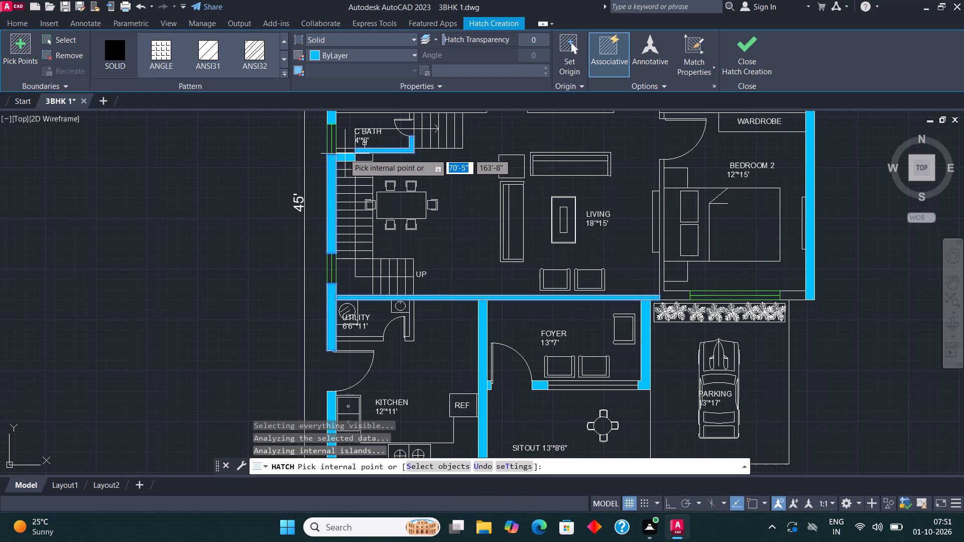
left_click(344, 149)
middle_click_drag(404, 209, 407, 267)
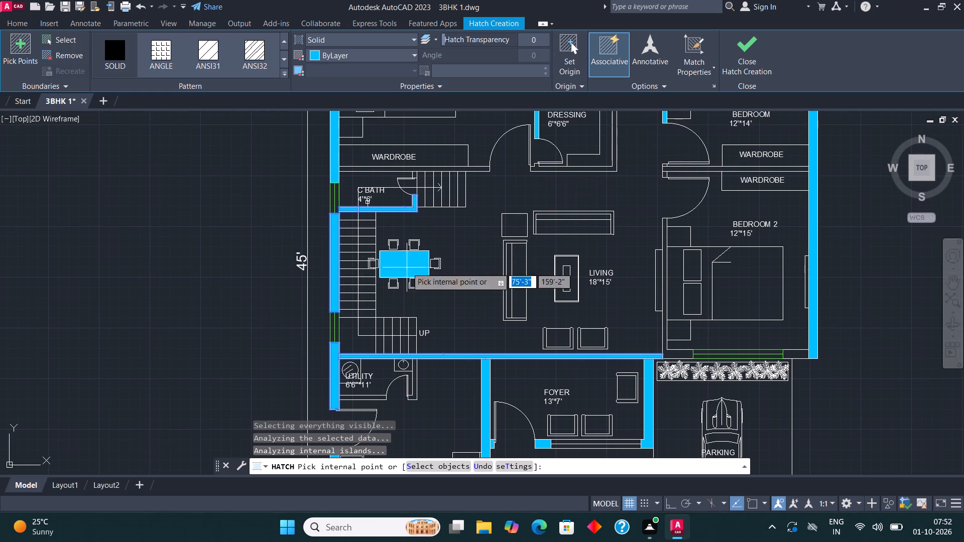
left_click(418, 168)
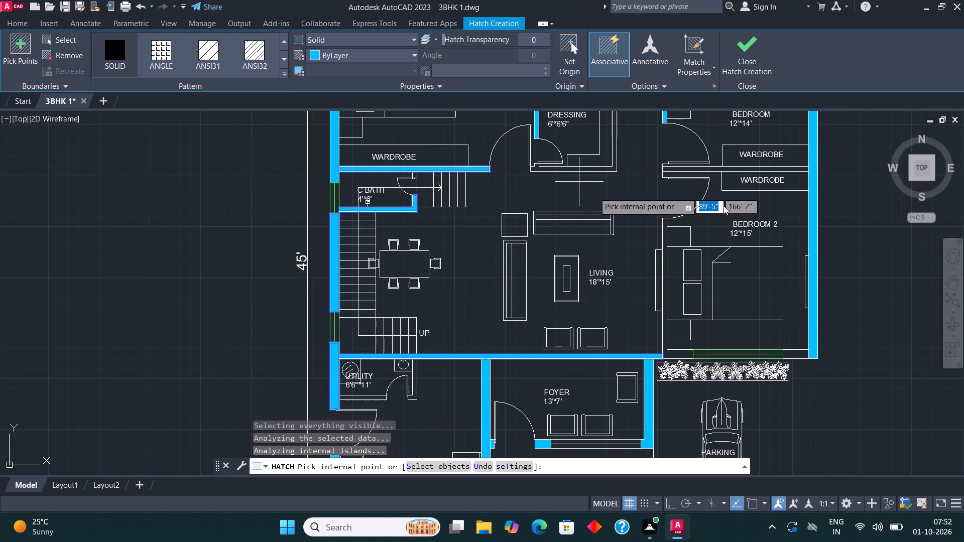
Solid-hatch the wall between BEDROOM and BEDROOM 2, including the short stubs at both door openings.
left_click(744, 170)
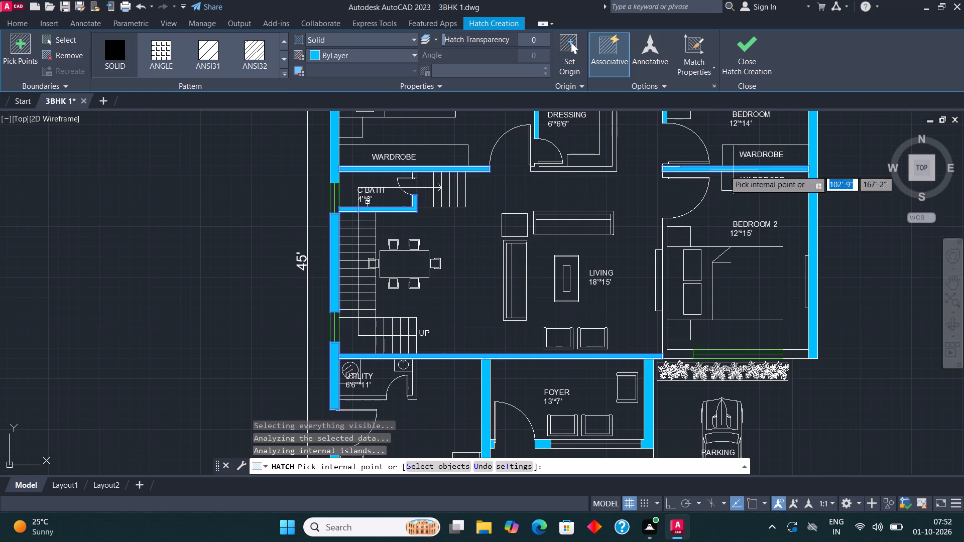
scroll(667, 170, "up", 1)
scroll(413, 119, "up", 1)
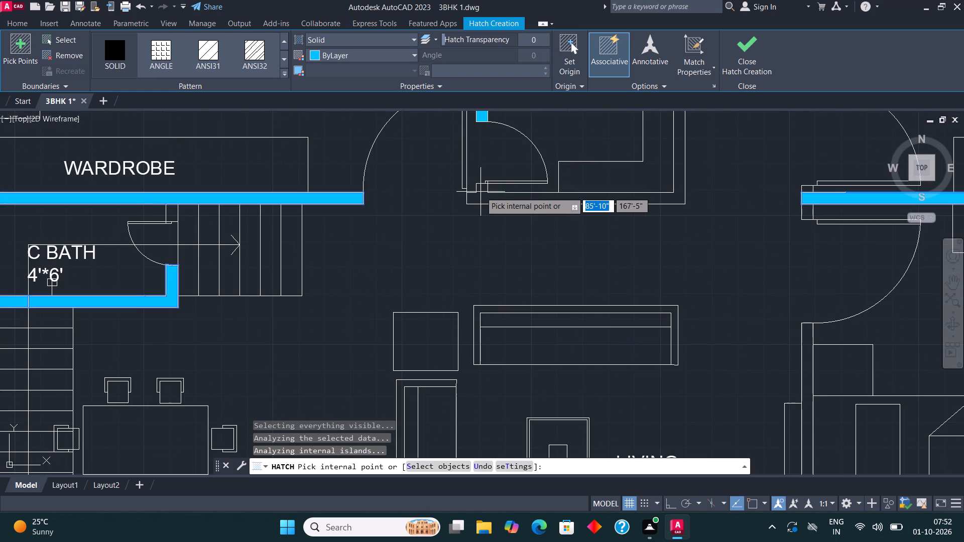
left_click(805, 189)
left_click(808, 211)
left_click(749, 60)
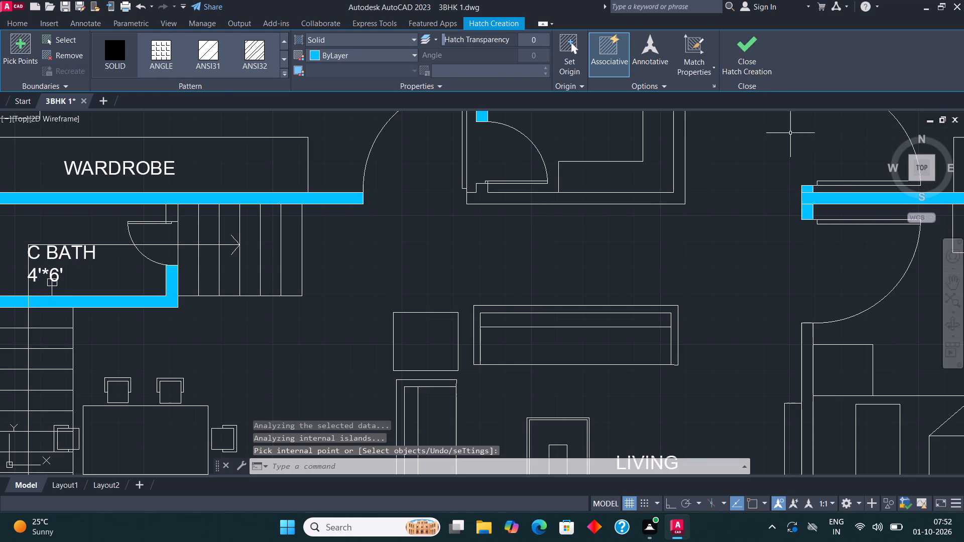
Solid-hatch the connected walls between A TOI, C TOILET and DRESSING, continuing around the dressing room to its door.
scroll(415, 288, "down", 4)
scroll(462, 213, "up", 2)
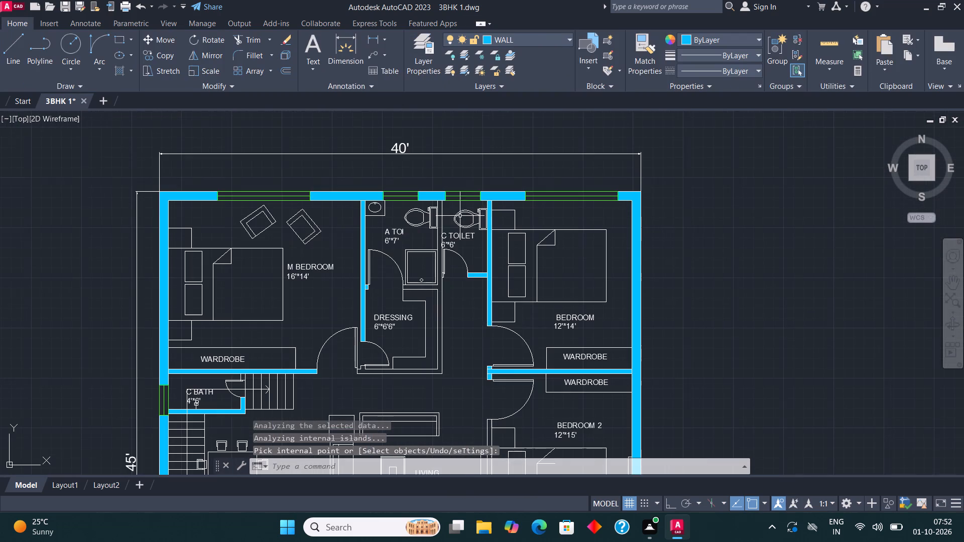
scroll(436, 287, "up", 1)
key("h")
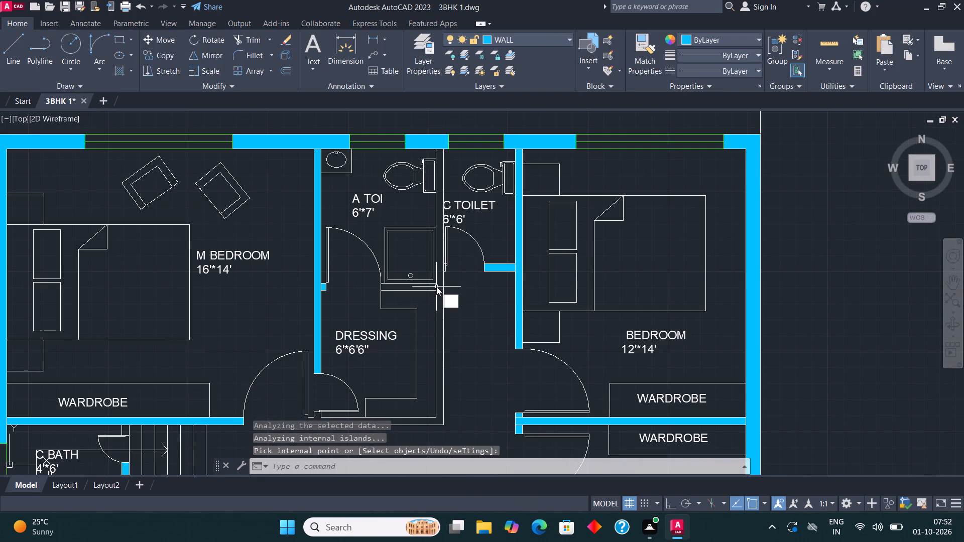
key("Return")
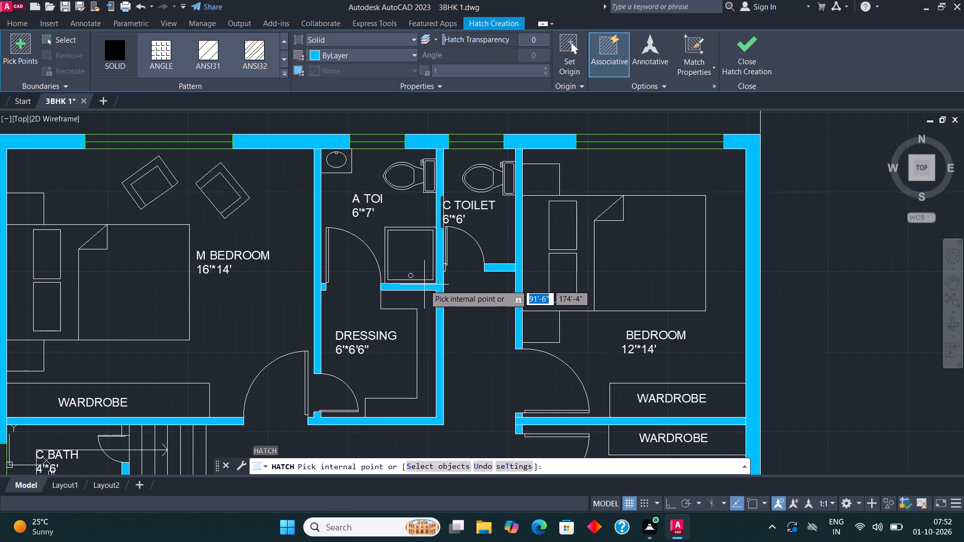
left_click(424, 285)
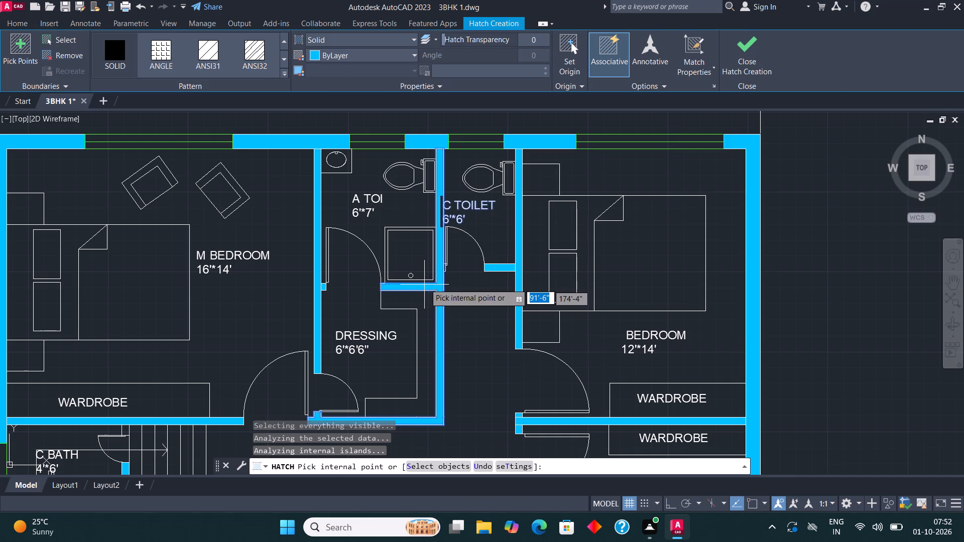
Solid-hatch the wall between LIVING and BEDROOM 2 and the BEDROOM 2 wall segments on both sides of the window above the planter.
scroll(460, 198, "down", 3)
scroll(414, 285, "up", 2)
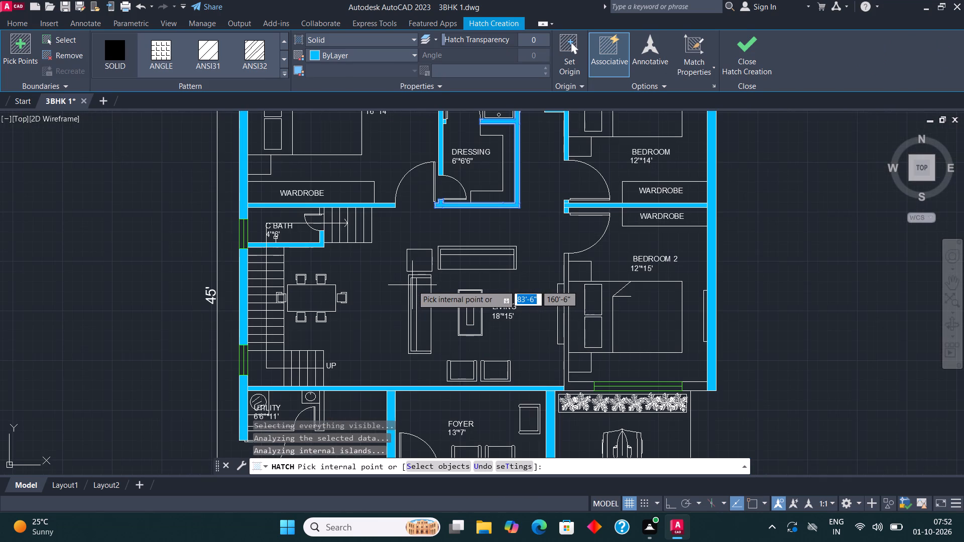
scroll(570, 330, "up", 2)
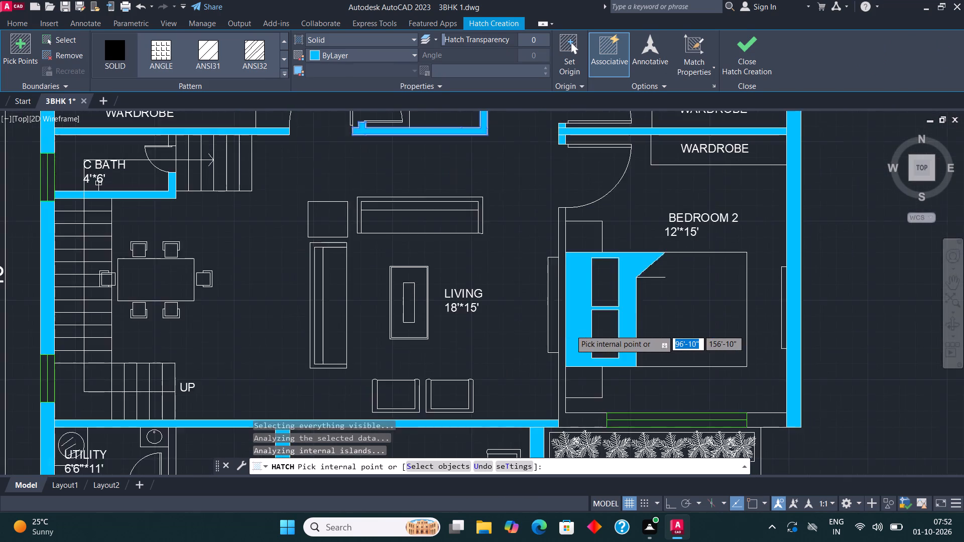
left_click(556, 325)
scroll(556, 313, "down", 2)
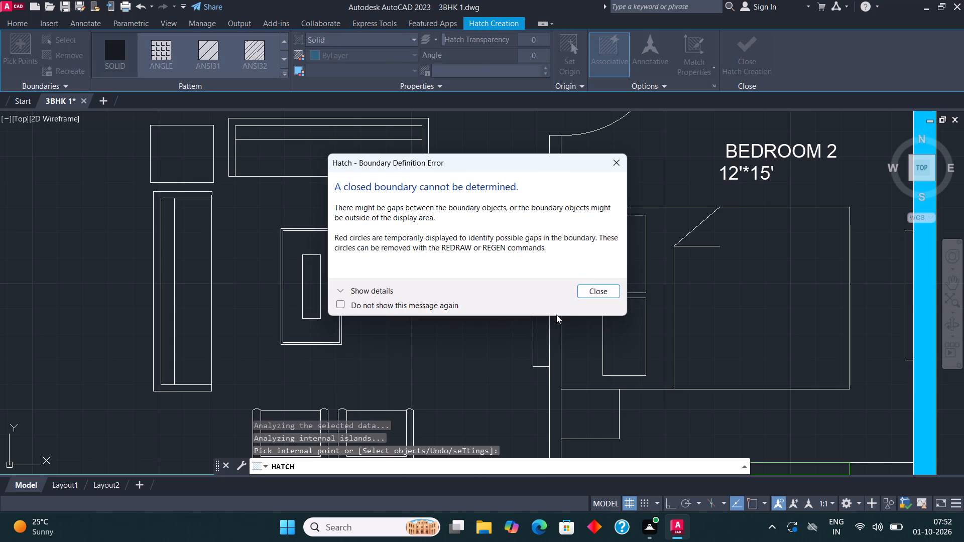
left_click(613, 161)
scroll(589, 215, "down", 2)
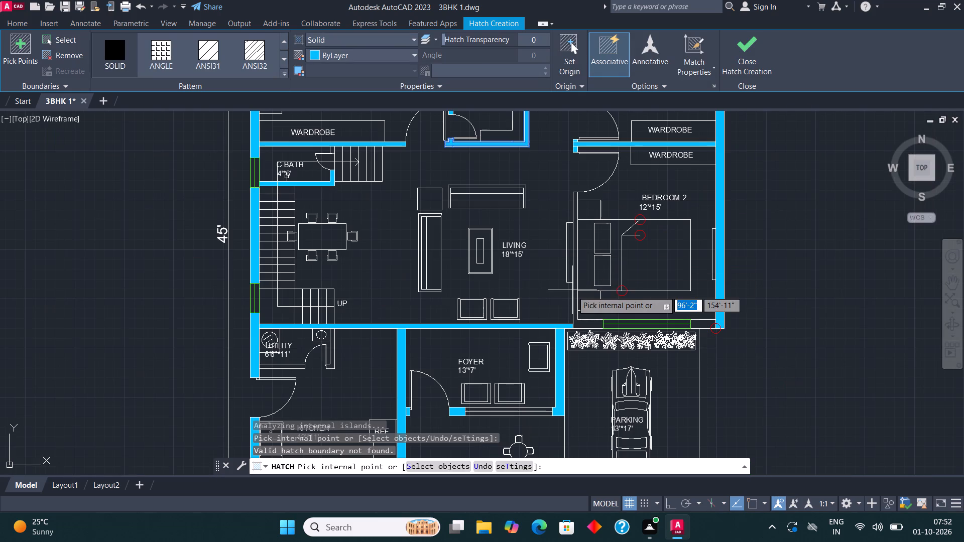
scroll(568, 299, "up", 1)
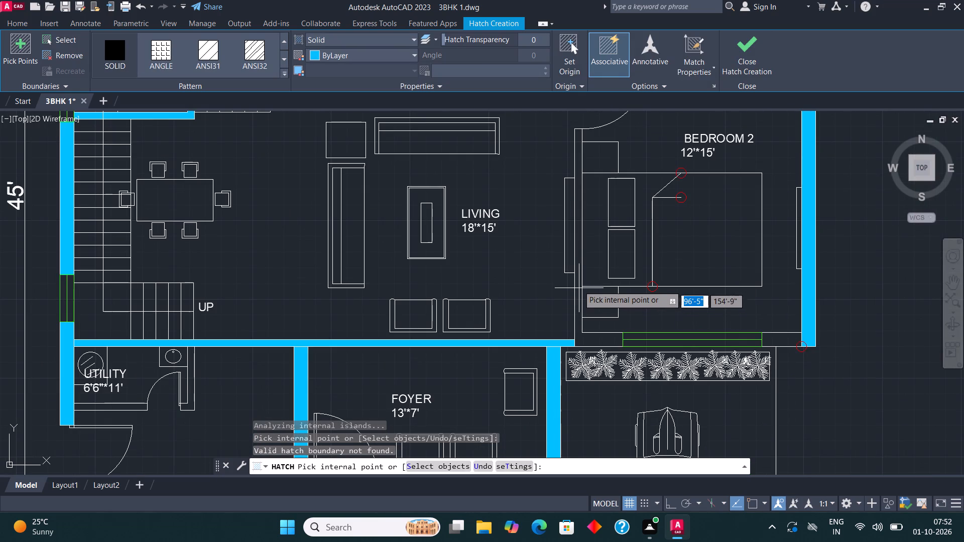
left_click(578, 283)
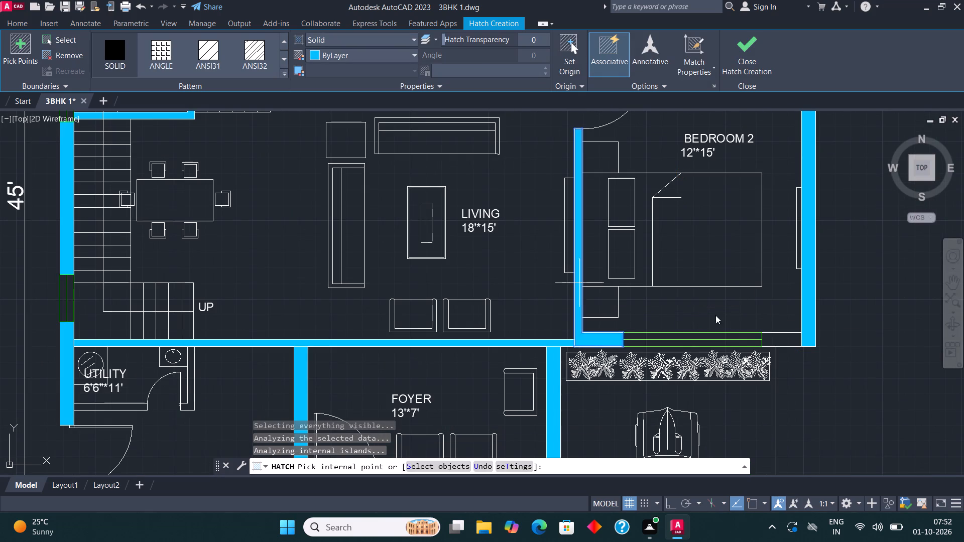
left_click(772, 337)
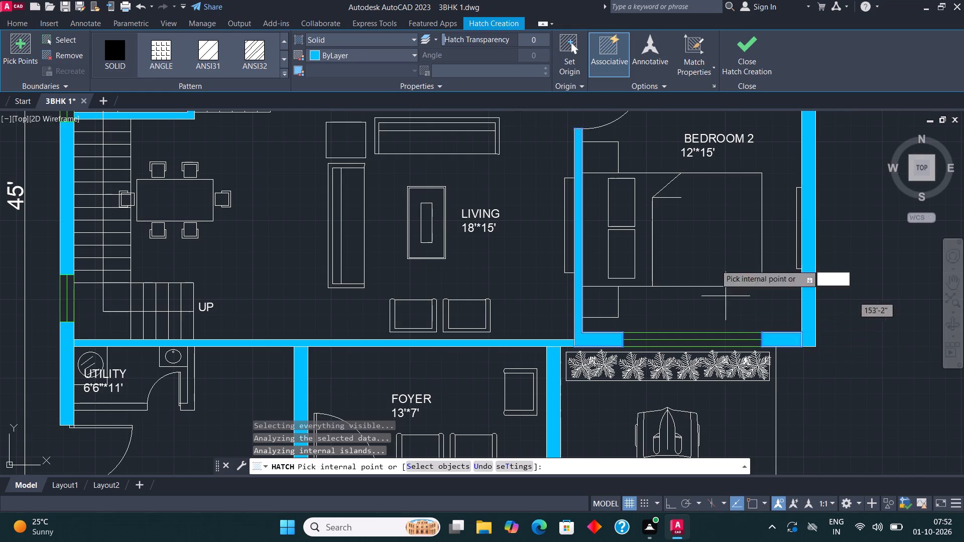
left_click(736, 54)
Solid-hatch the UTILITY walls facing the kitchen on both sides of the utility door.
middle_click_drag(585, 222, 582, 239)
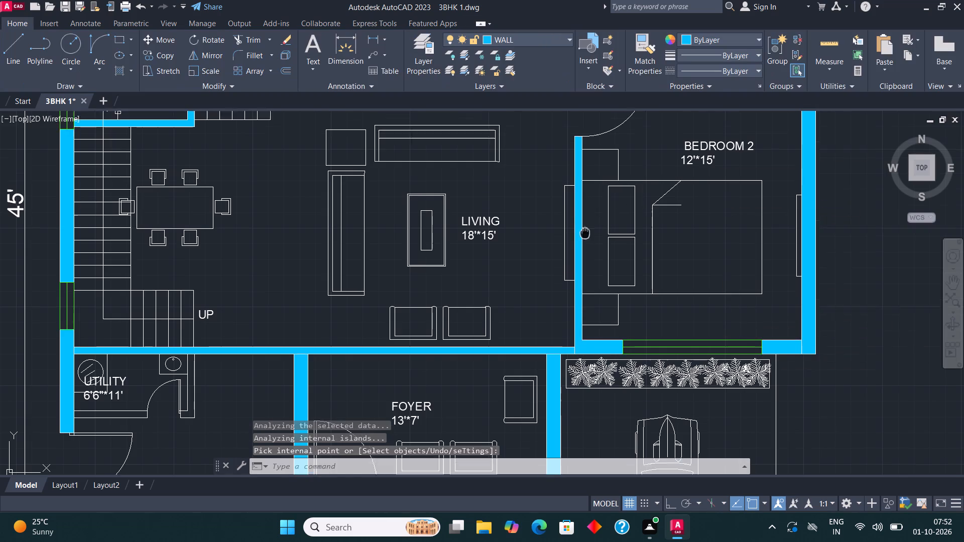
middle_click_drag(582, 239, 558, 295)
scroll(545, 287, "down", 1)
middle_click_drag(601, 260, 592, 305)
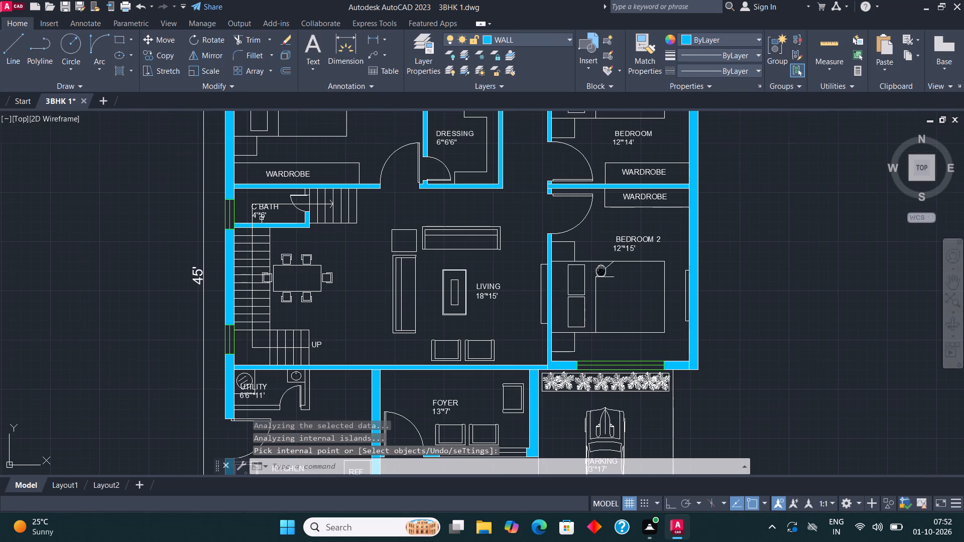
middle_click_drag(592, 305, 558, 363)
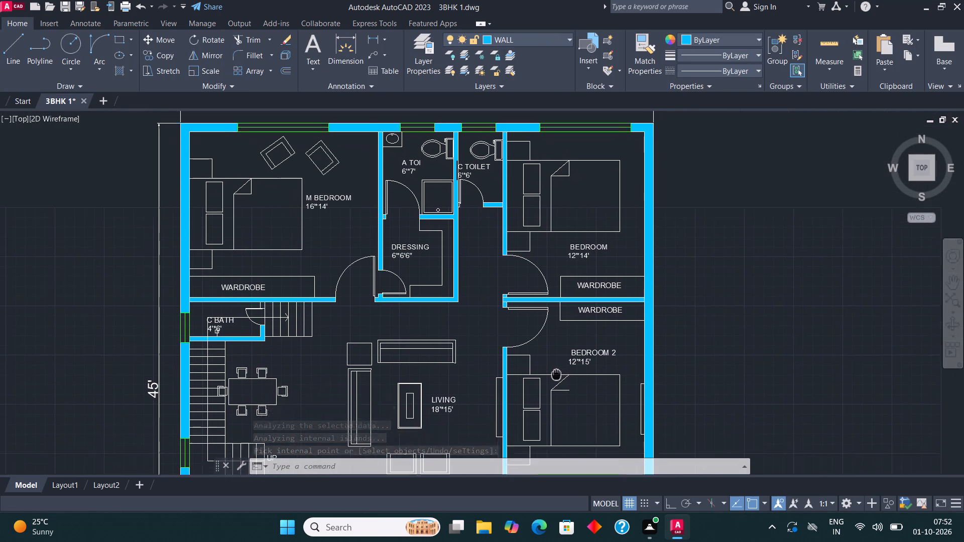
middle_click_drag(558, 363, 570, 319)
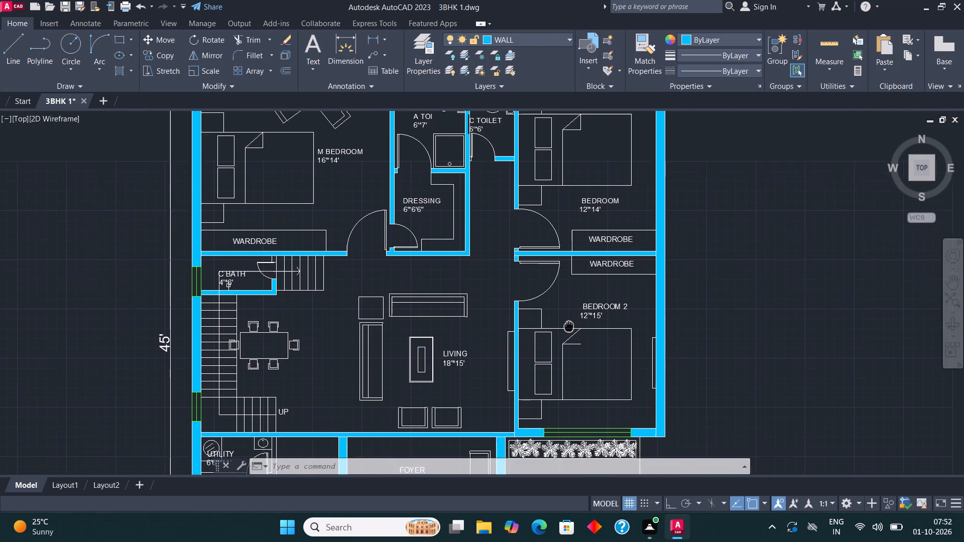
middle_click_drag(570, 319, 580, 80)
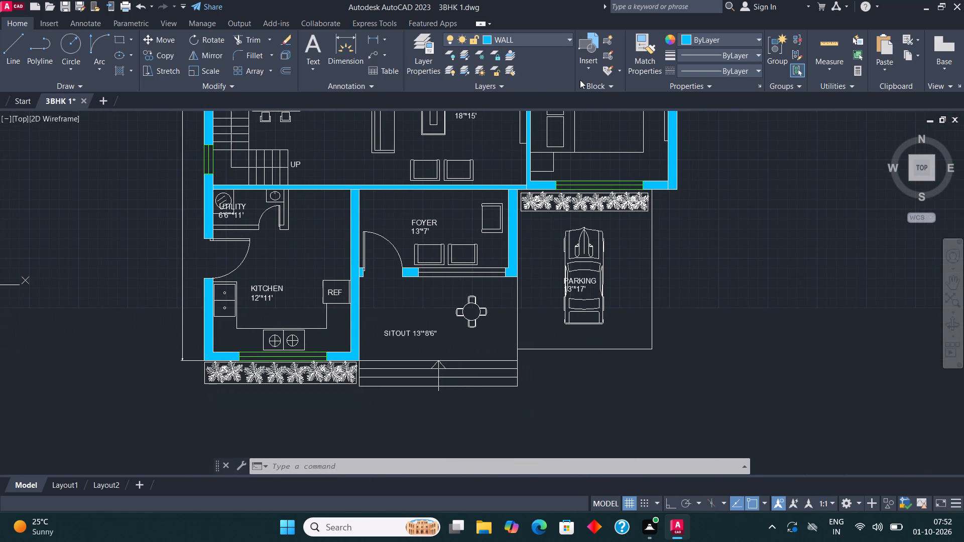
scroll(195, 199, "up", 2)
key("h")
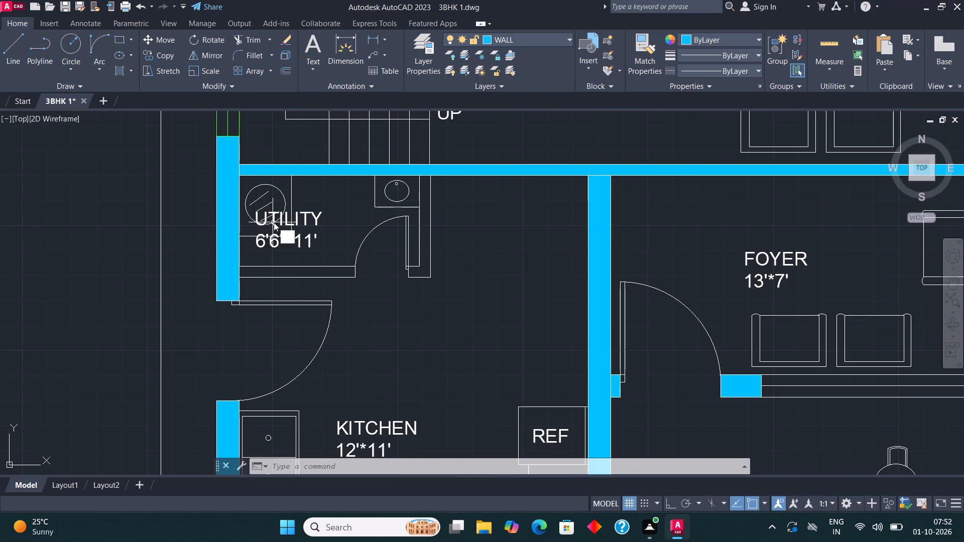
key("Return")
left_click(287, 268)
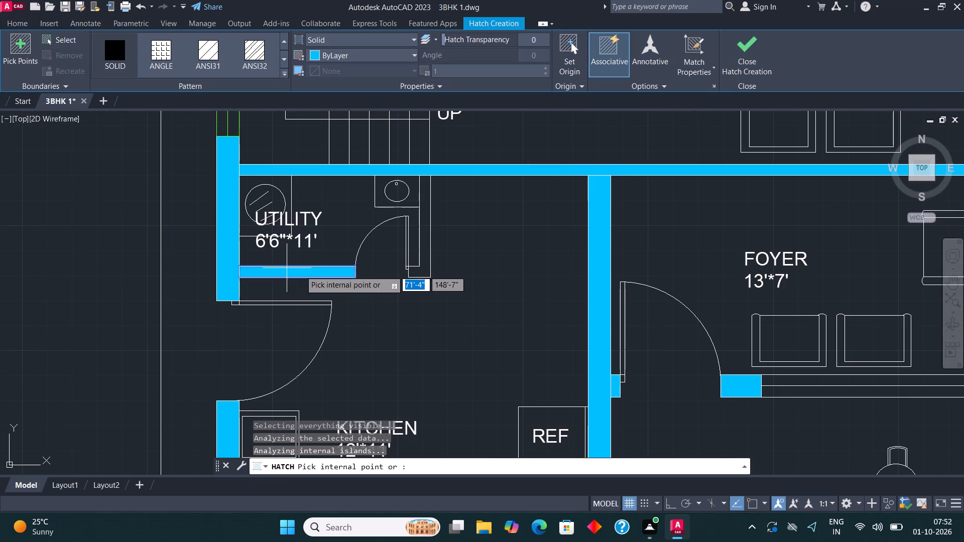
left_click(416, 271)
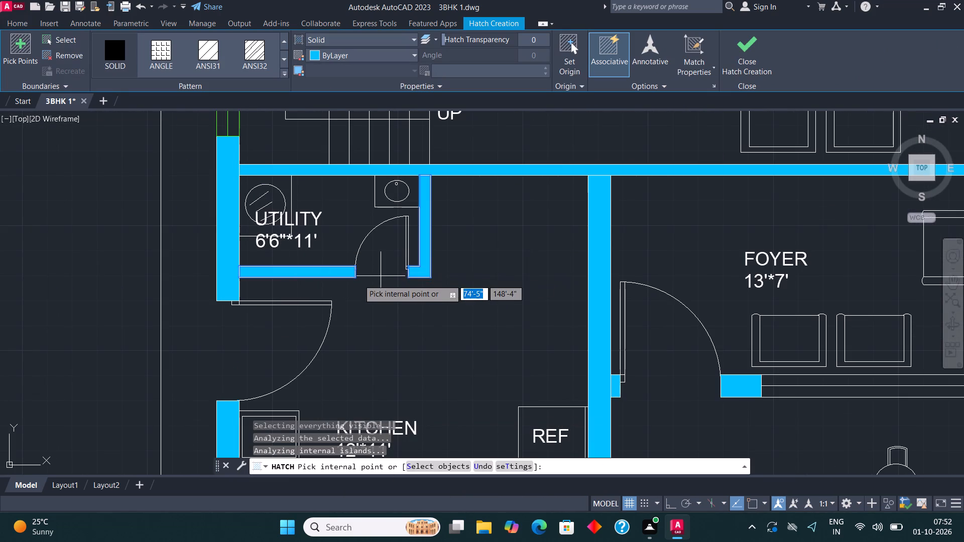
scroll(342, 272, "down", 2)
scroll(418, 265, "down", 1)
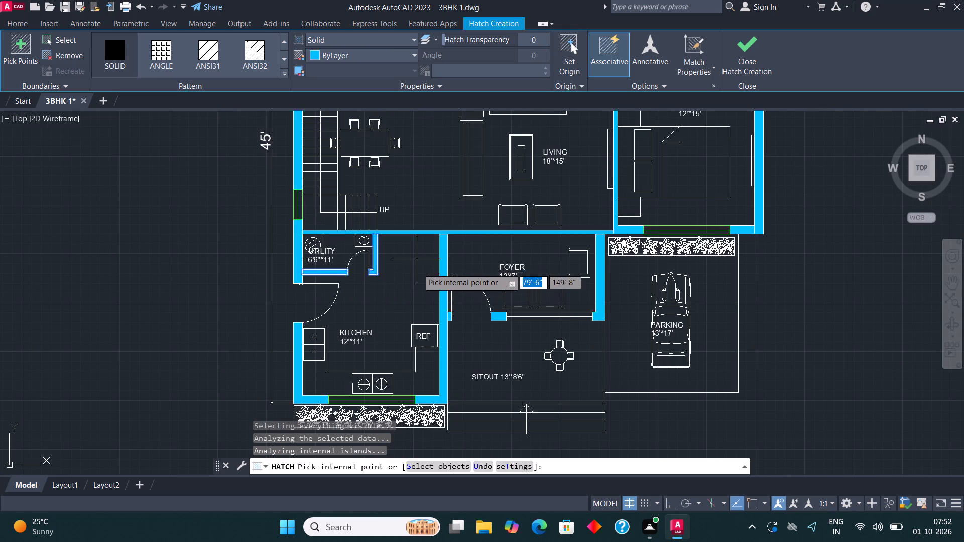
left_click(736, 54)
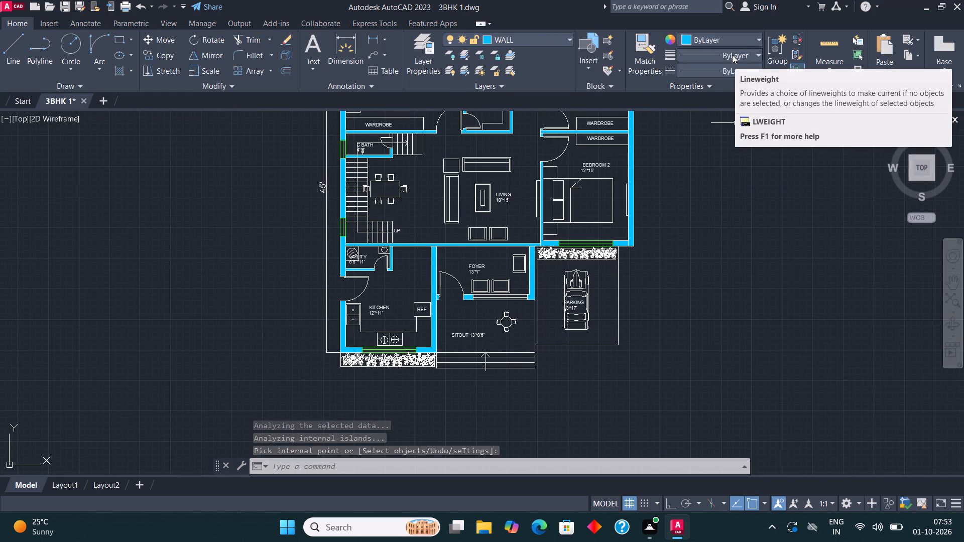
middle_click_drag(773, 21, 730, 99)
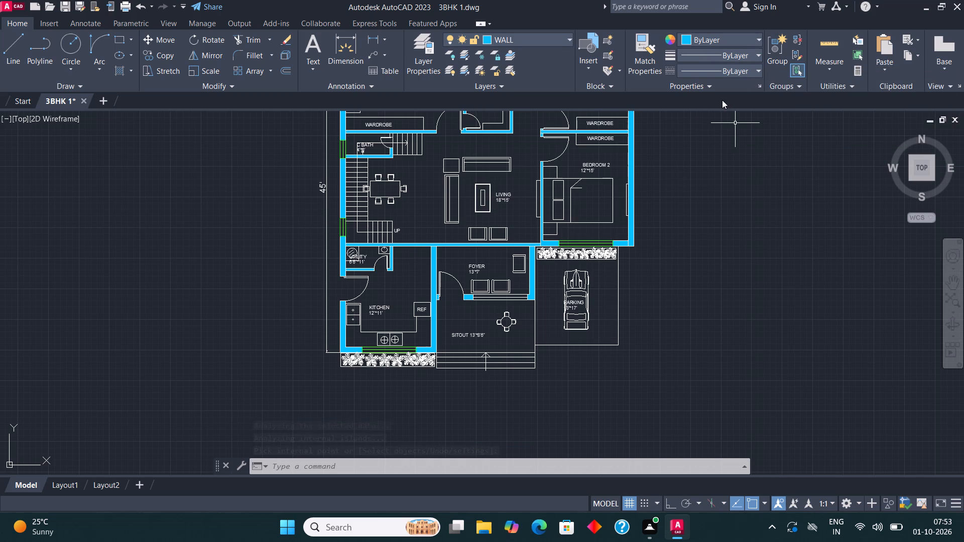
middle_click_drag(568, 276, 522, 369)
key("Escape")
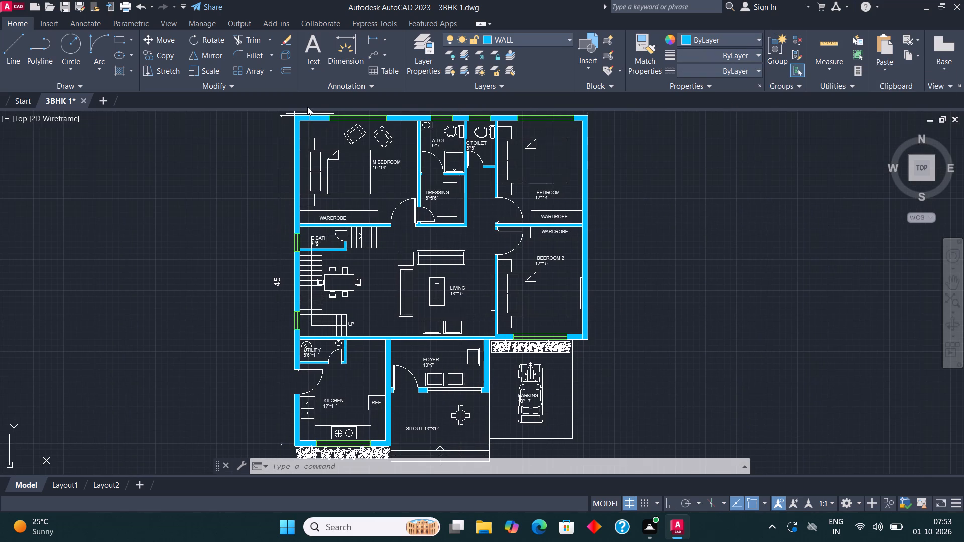
Assign the M BEDROOM bed, its pillows and both bedside tables to the FUR layer.
scroll(307, 107, "up", 8)
scroll(318, 163, "down", 2)
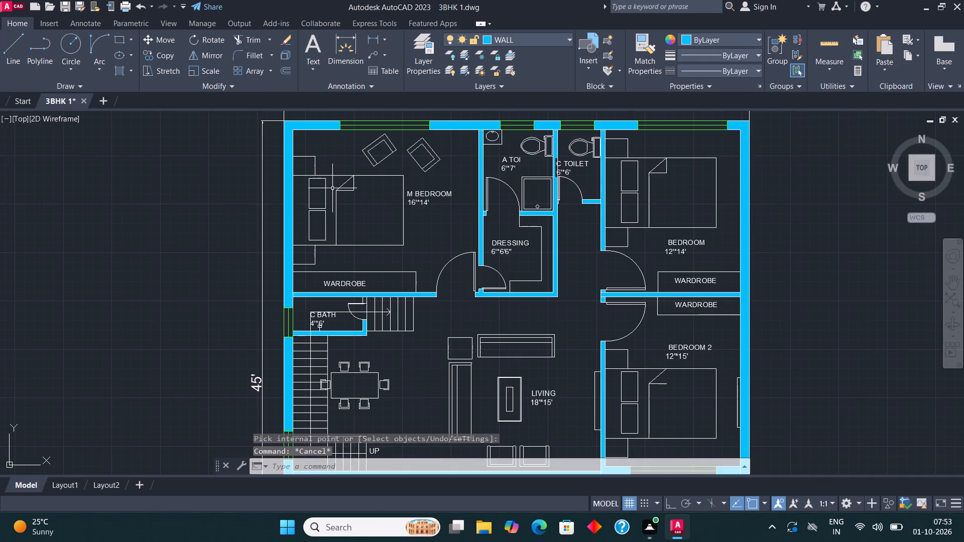
middle_click_drag(345, 195, 353, 272)
left_click(367, 341)
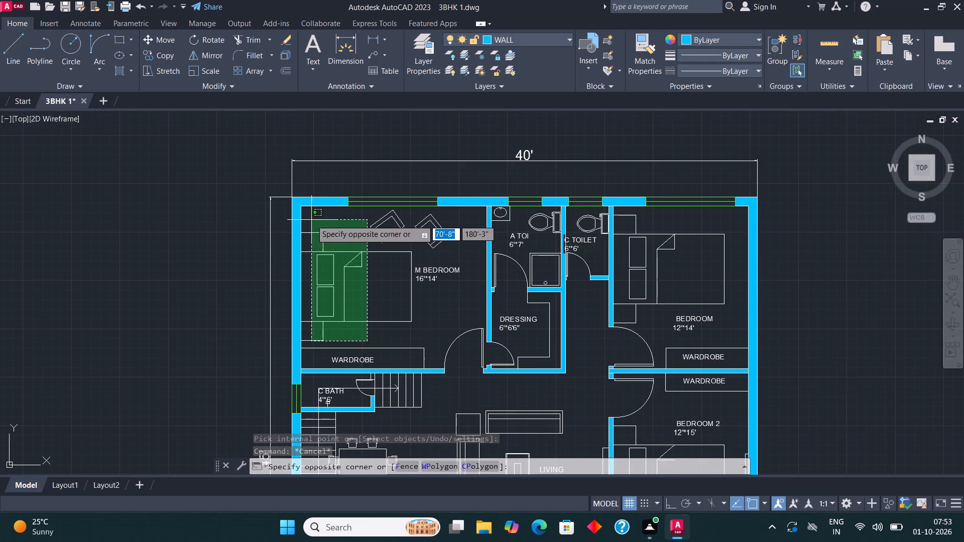
left_click(311, 220)
left_click(516, 35)
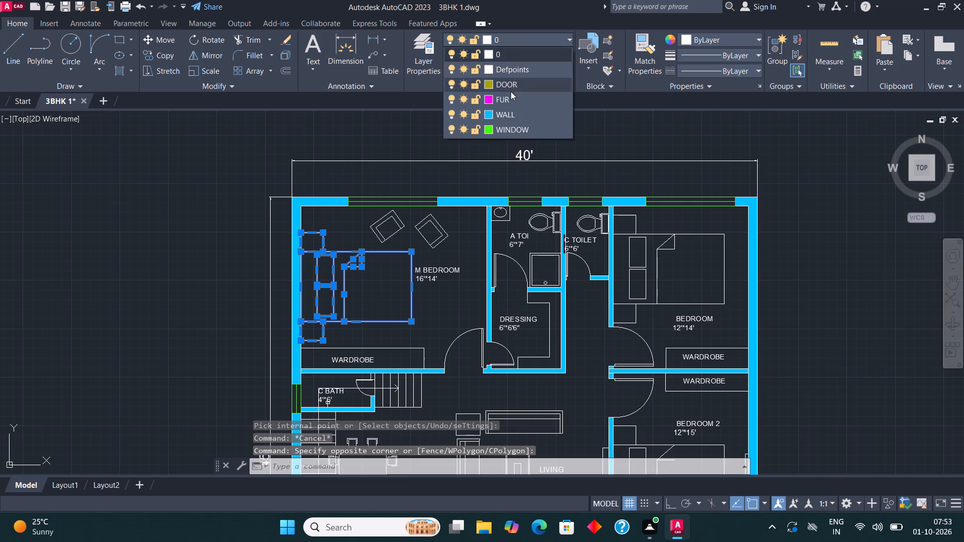
left_click(508, 96)
key("Escape")
Assign the two angled armchairs in M BEDROOM to the FUR layer.
left_click(451, 245)
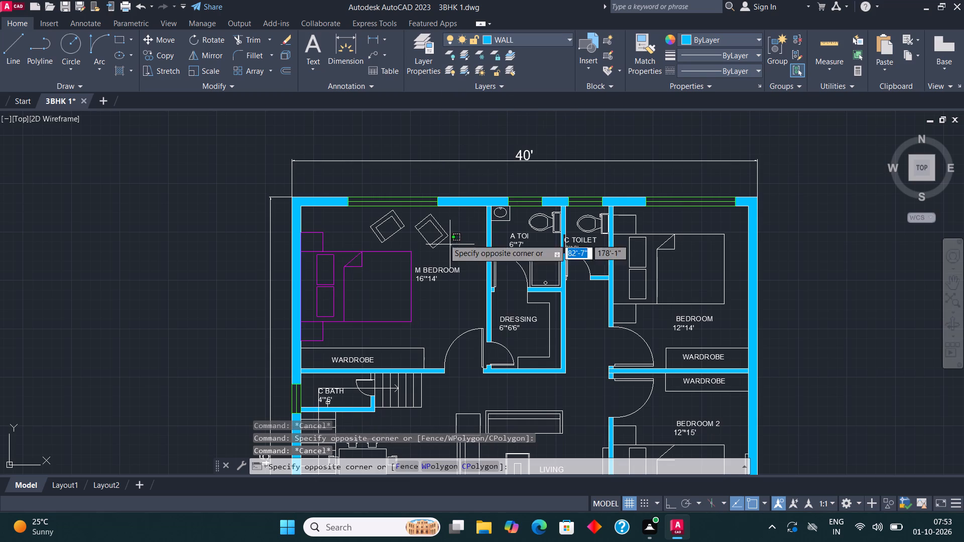
left_click(362, 212)
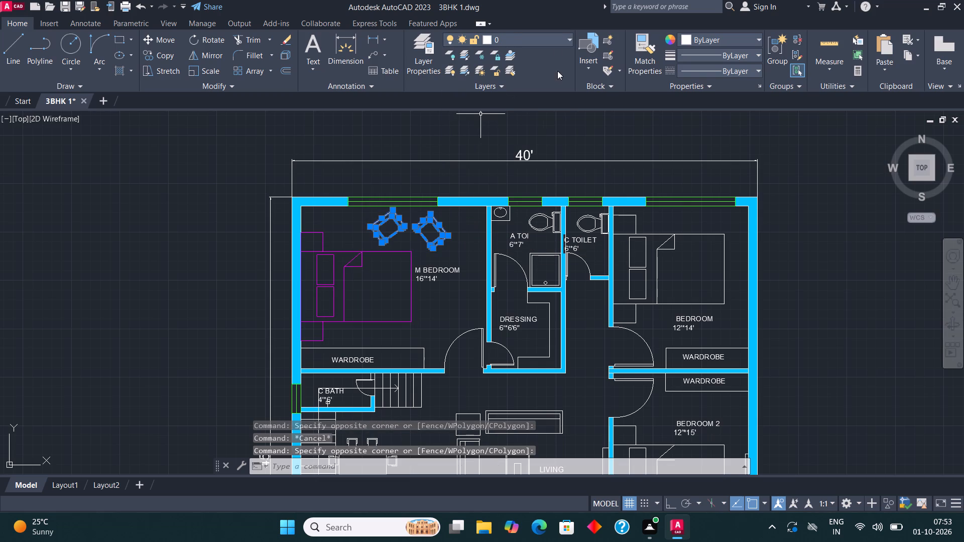
left_click(545, 38)
left_click(521, 97)
key("Escape")
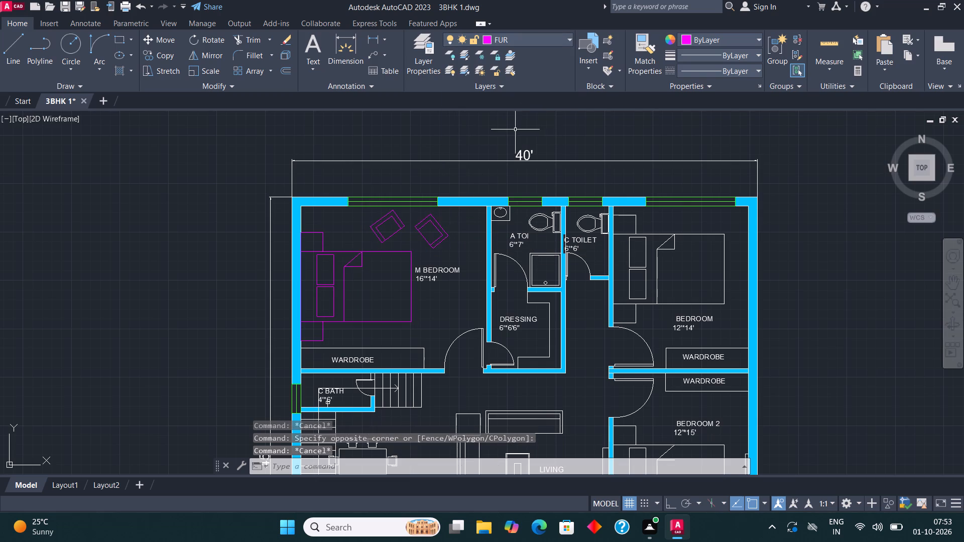
Assign the A TOI basin, toilet and shower tray, the C TOILET toilet, and the BEDROOM bed with side tables to the FUR layer.
middle_click_drag(547, 257, 469, 288)
scroll(436, 251, "up", 1)
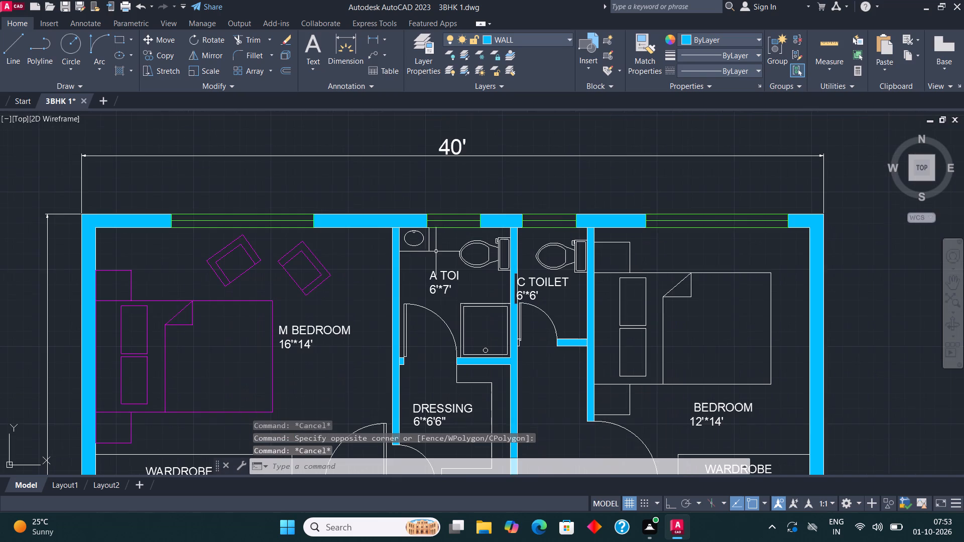
left_click(424, 262)
left_click(409, 228)
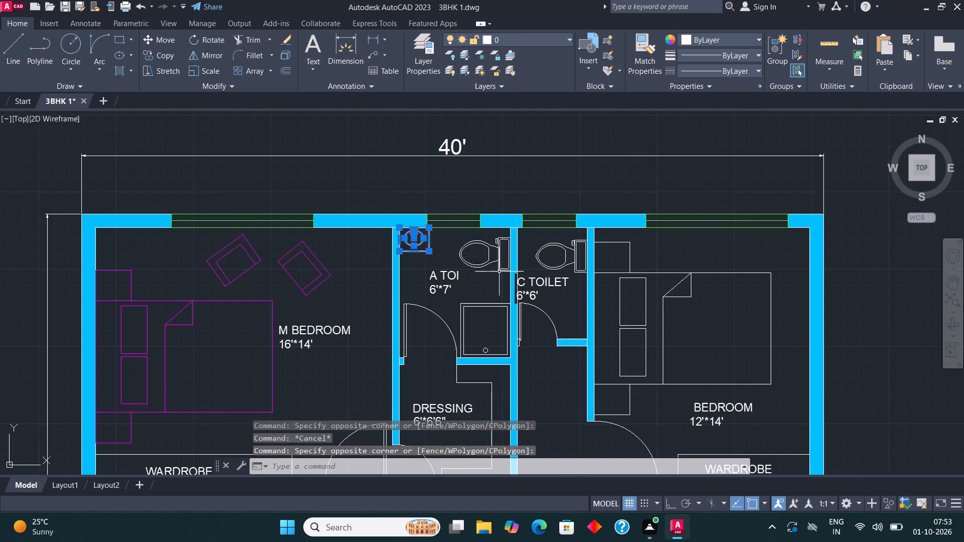
left_click(494, 263)
left_click(497, 353)
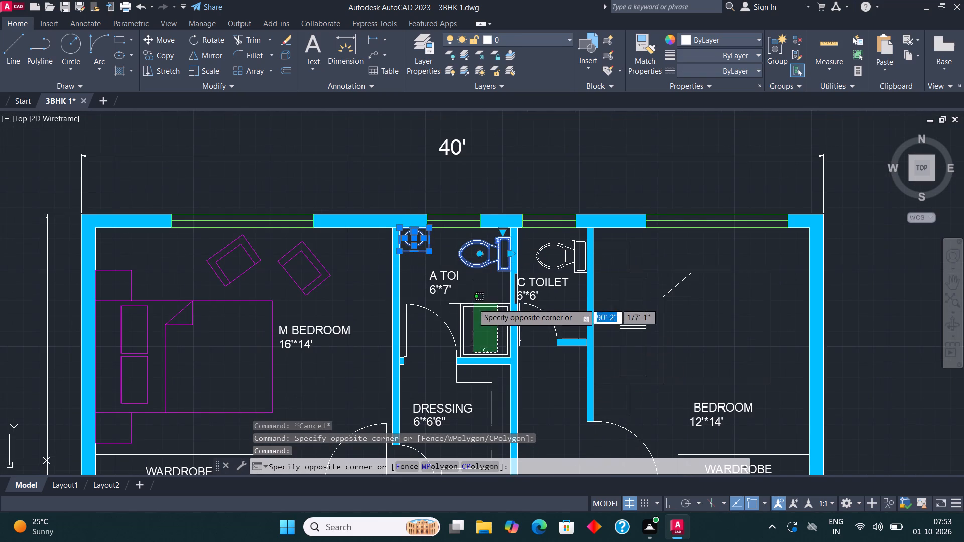
left_click(472, 299)
left_click(559, 255)
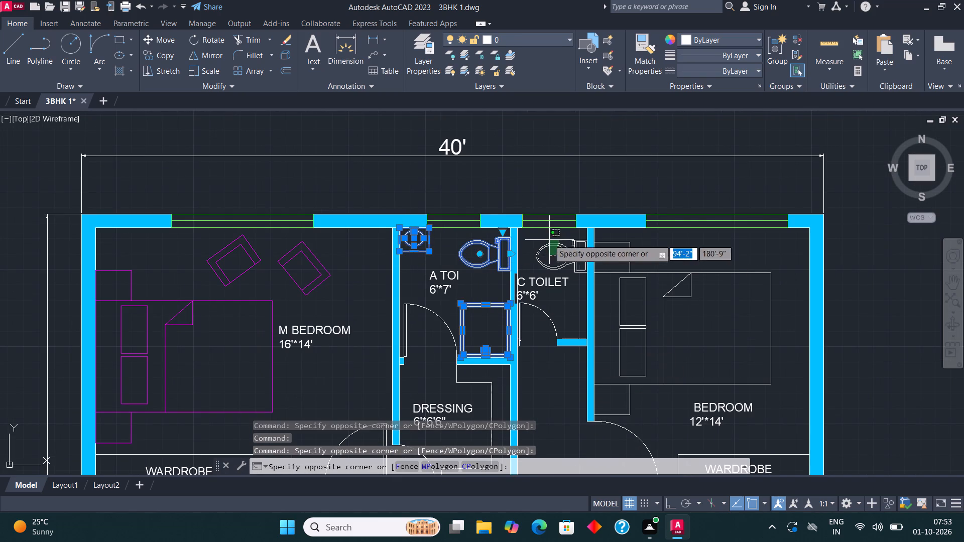
left_click(549, 239)
scroll(592, 296, "down", 1)
scroll(689, 314, "up", 1)
left_click(581, 394)
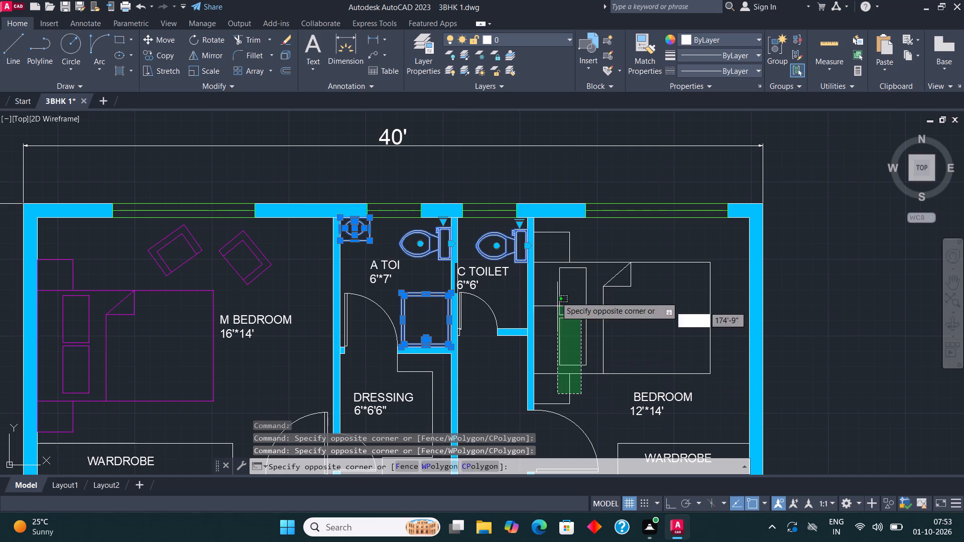
left_click(548, 246)
left_click_drag(647, 353, 646, 348)
left_click(590, 261)
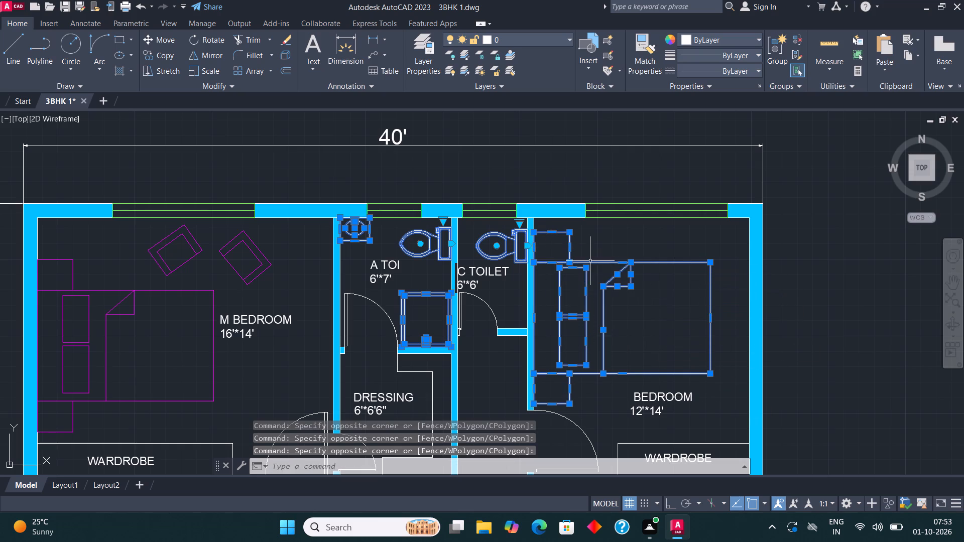
left_click(543, 40)
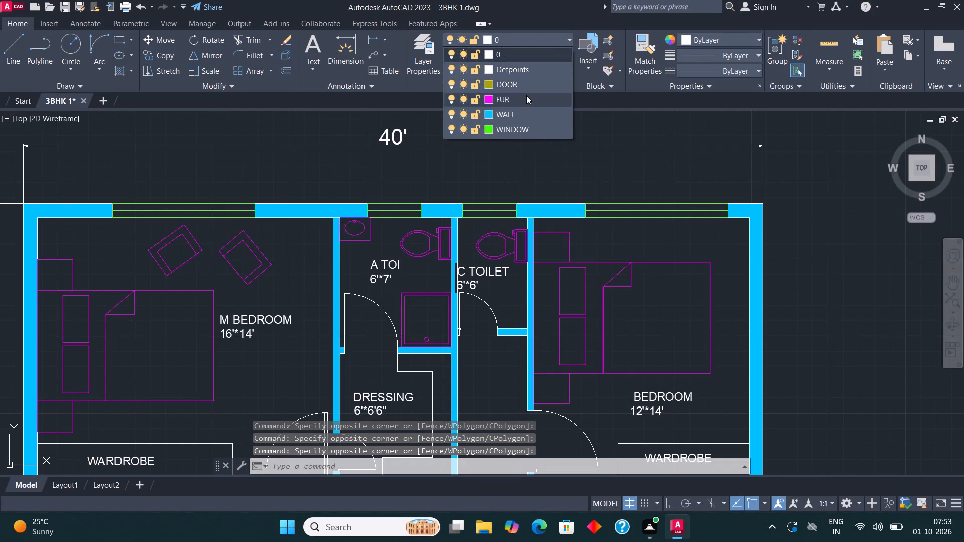
left_click(526, 95)
key("Escape")
Assign the dining table with its six chairs and the LIVING sofas, corner table, centre table and two armchairs to the FUR layer.
scroll(543, 185, "down", 2)
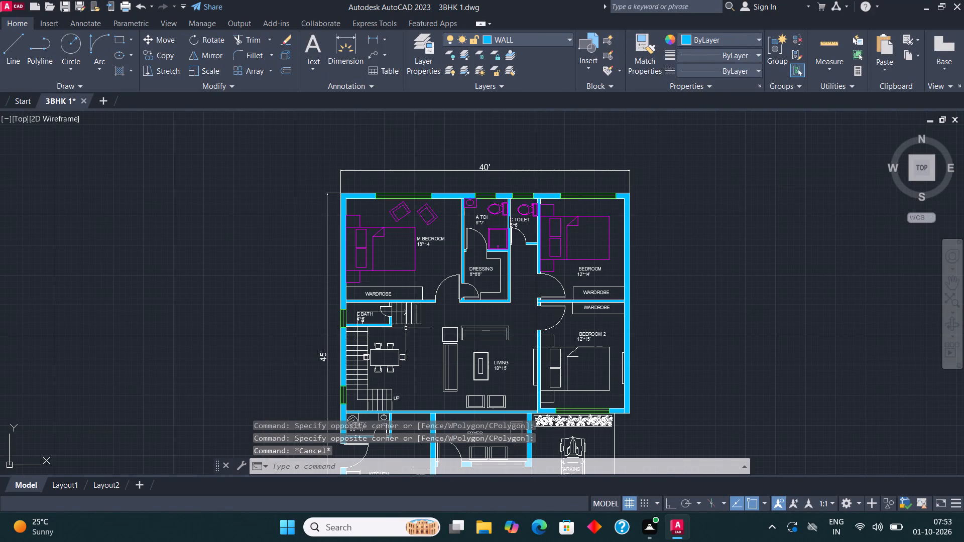
middle_click_drag(476, 244, 487, 226)
scroll(373, 346, "up", 3)
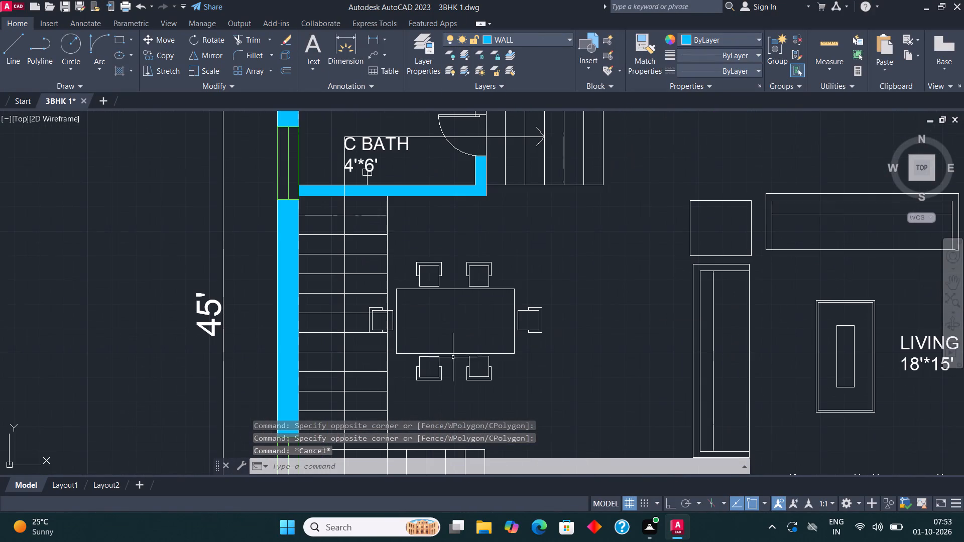
left_click(556, 404)
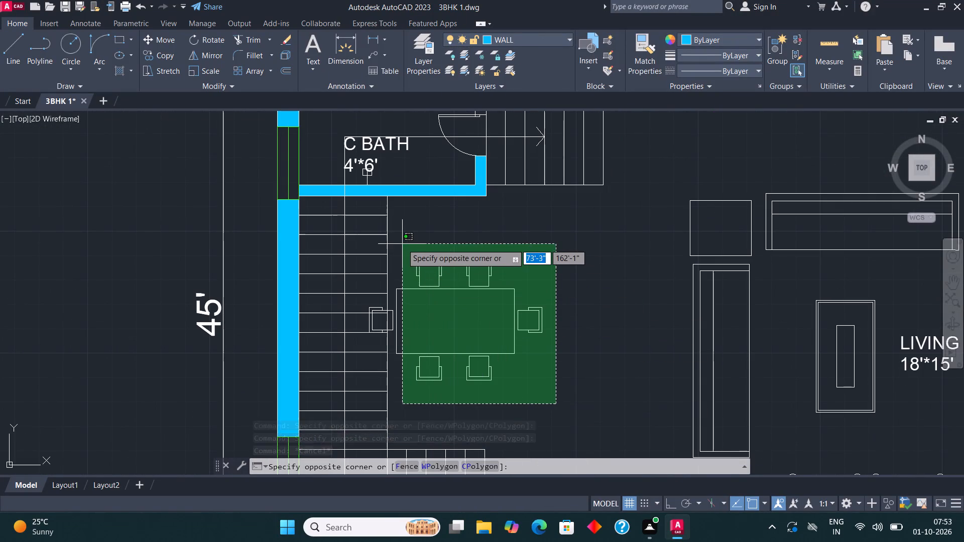
left_click(398, 244)
scroll(371, 331, "up", 2)
left_click(340, 350)
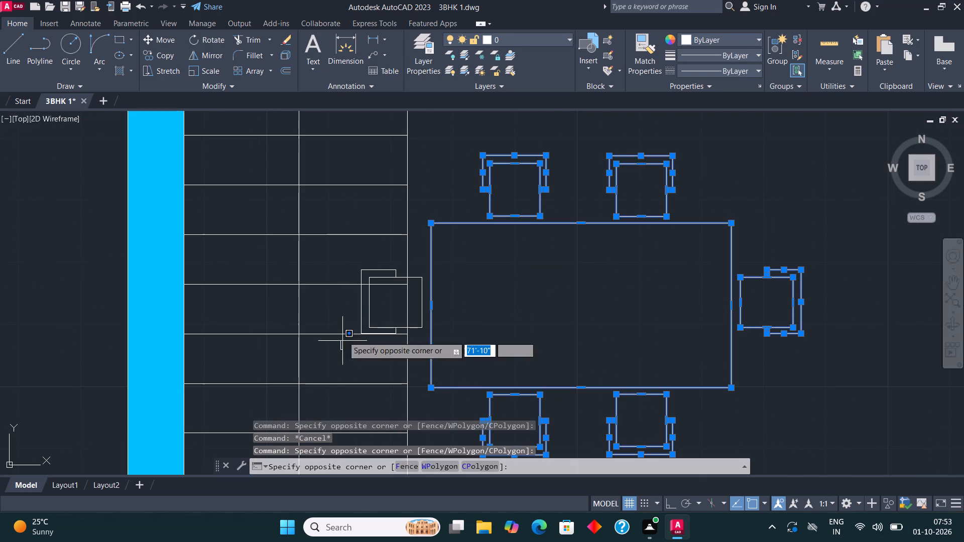
left_click(442, 251)
scroll(327, 277, "down", 3)
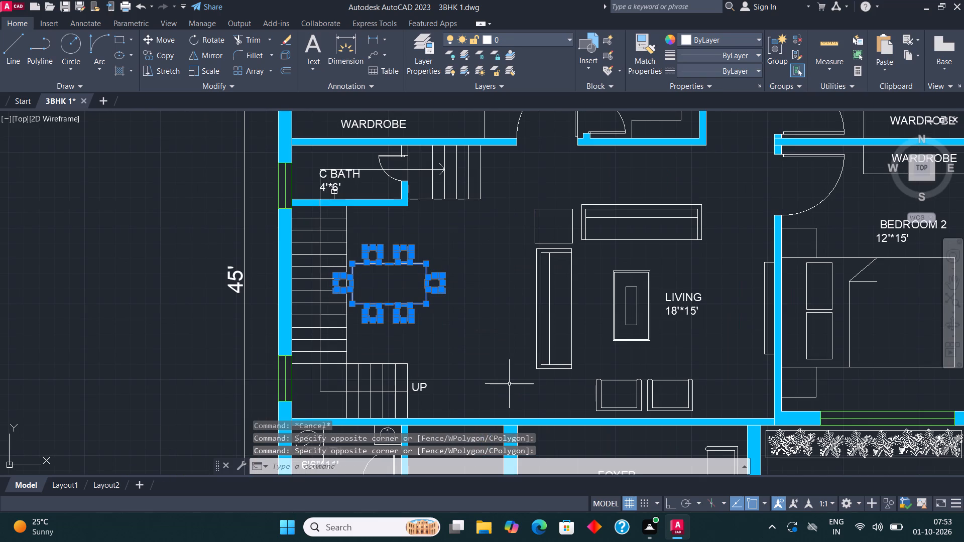
left_click(508, 384)
left_click(611, 193)
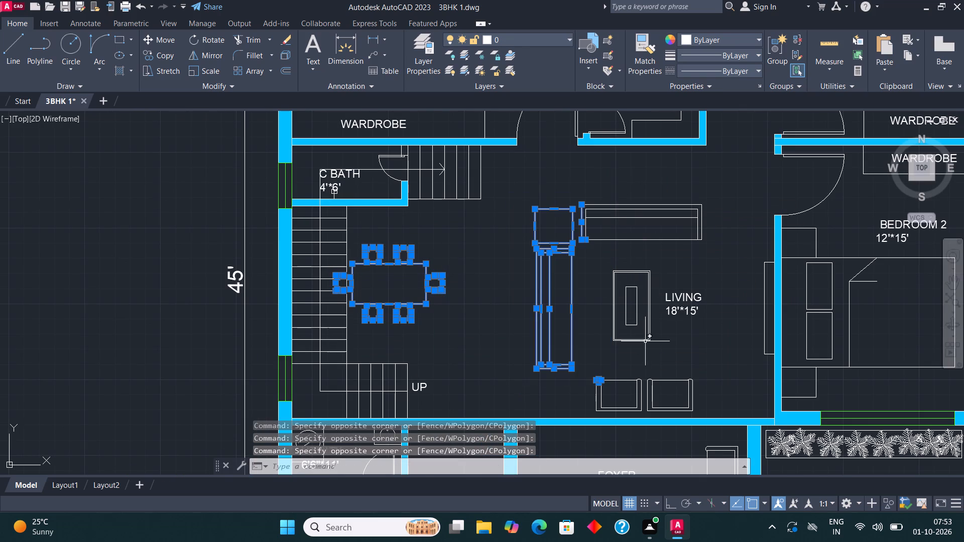
left_click(654, 351)
left_click(596, 198)
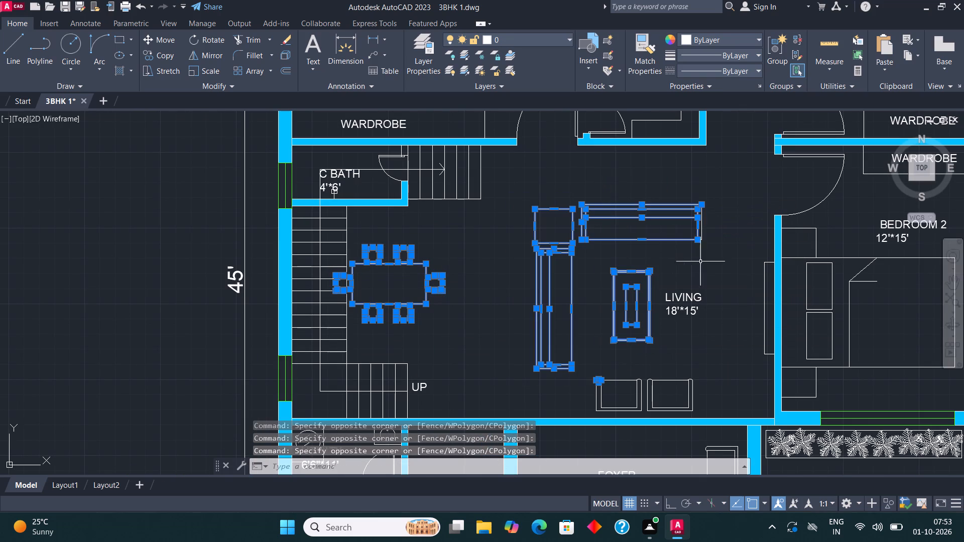
left_click(719, 252)
left_click(573, 191)
scroll(691, 413, "up", 1)
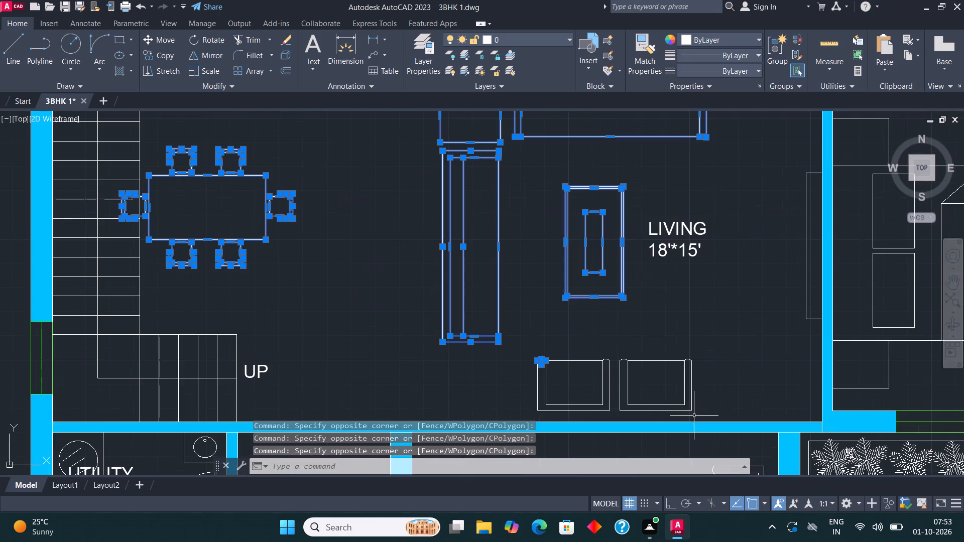
left_click(700, 418)
left_click(517, 345)
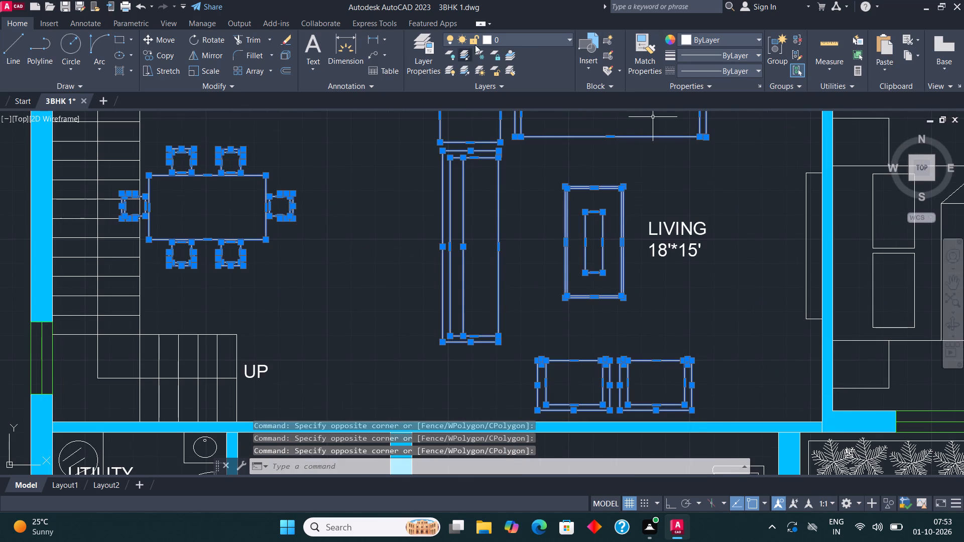
left_click(515, 37)
left_click(523, 95)
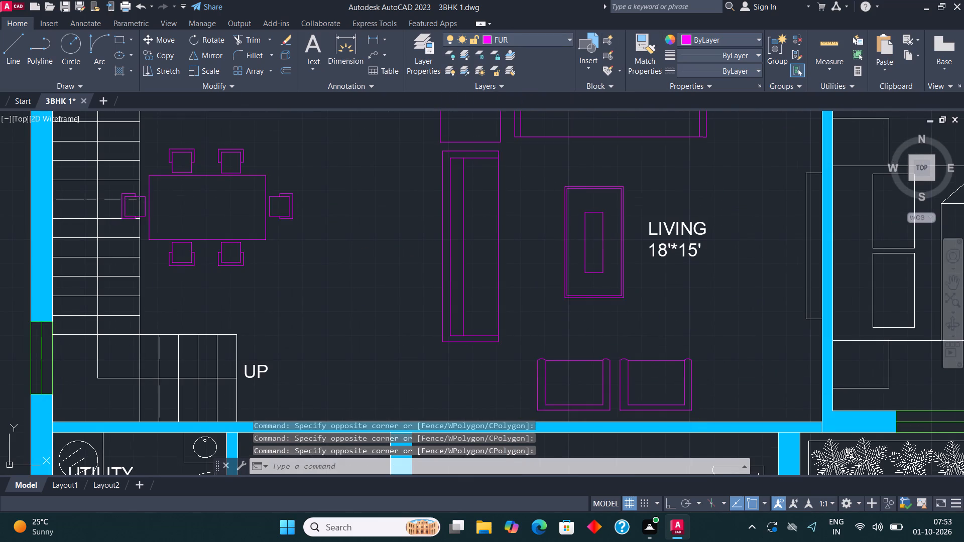
key("Escape")
Assign the BEDROOM 2 bed, its pillows and both bedside tables to the FUR layer.
scroll(416, 163, "down", 2)
middle_click_drag(525, 193, 399, 250)
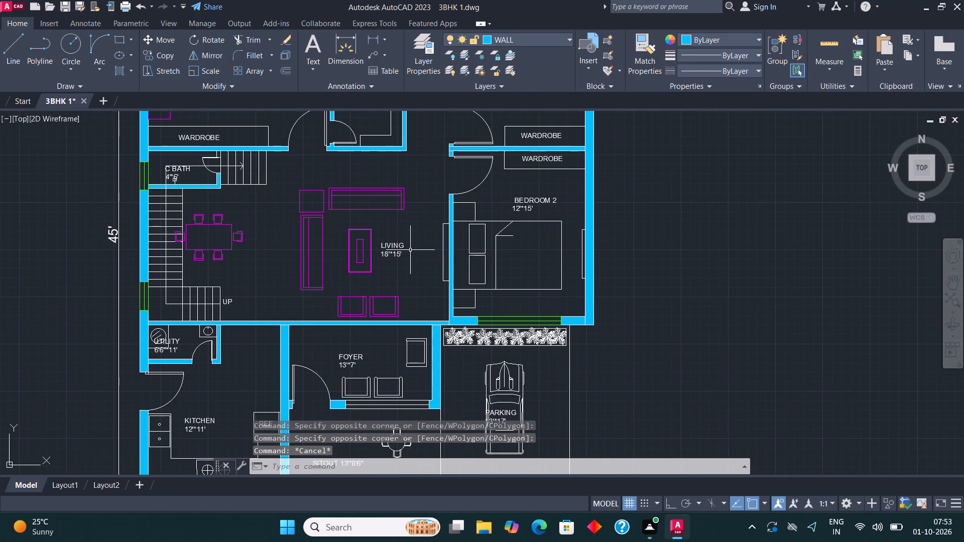
scroll(507, 250, "up", 2)
left_click(509, 381)
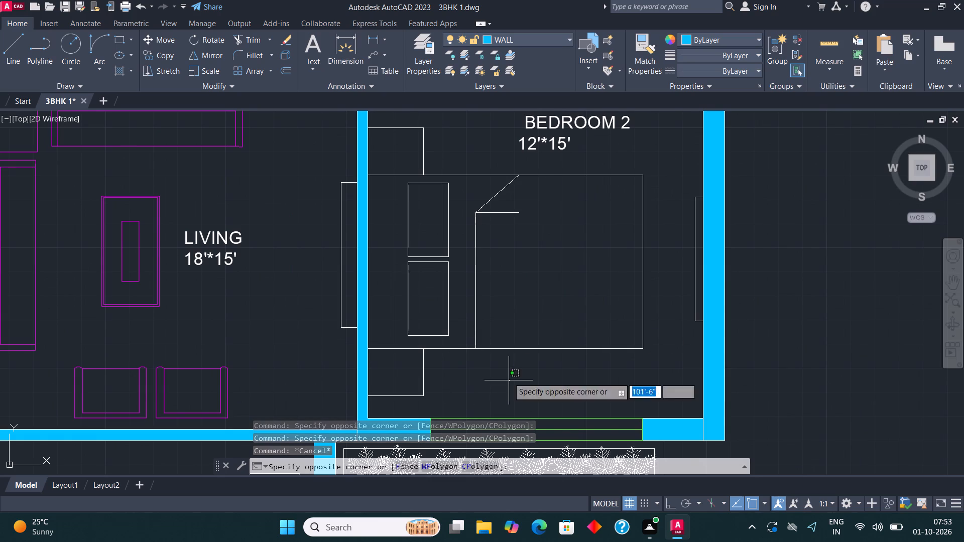
left_click(406, 158)
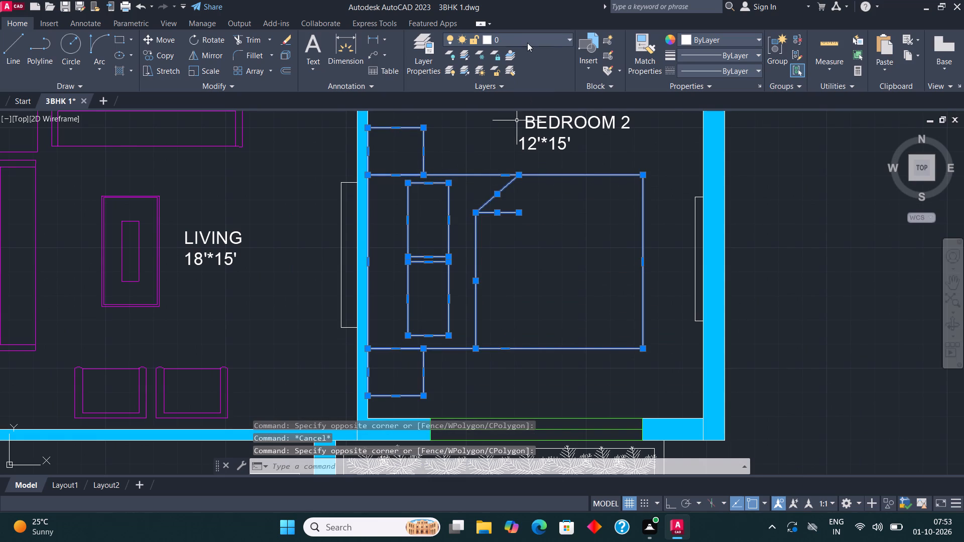
left_click(528, 40)
left_click(520, 98)
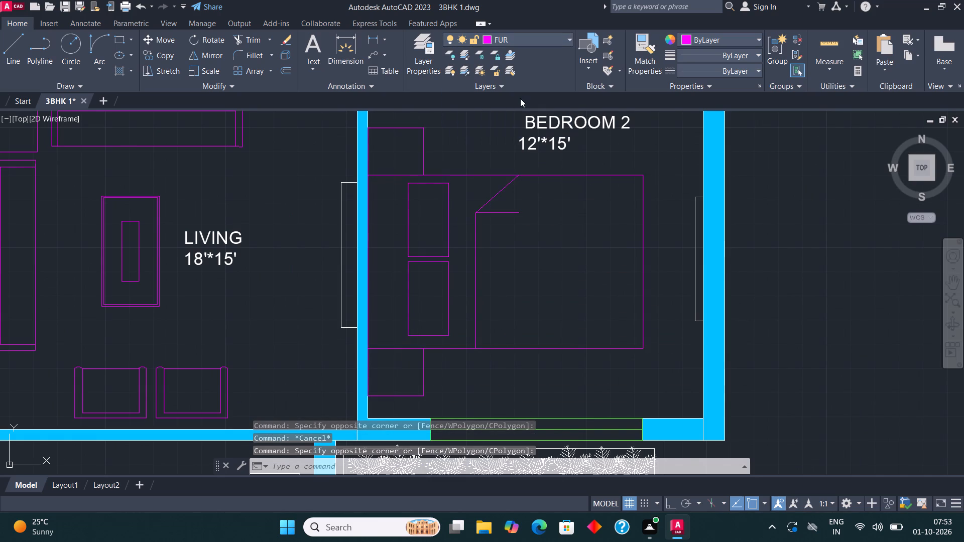
Draw the missing vertical edge of the folded blanket corner on the BEDROOM 2 bed and assign it to the FUR layer.
left_click(3, 47)
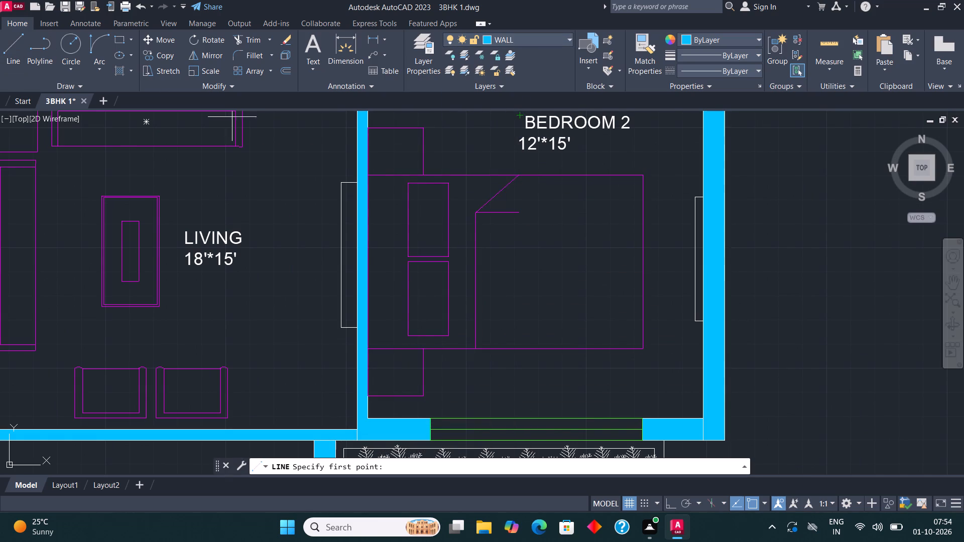
left_click(520, 212)
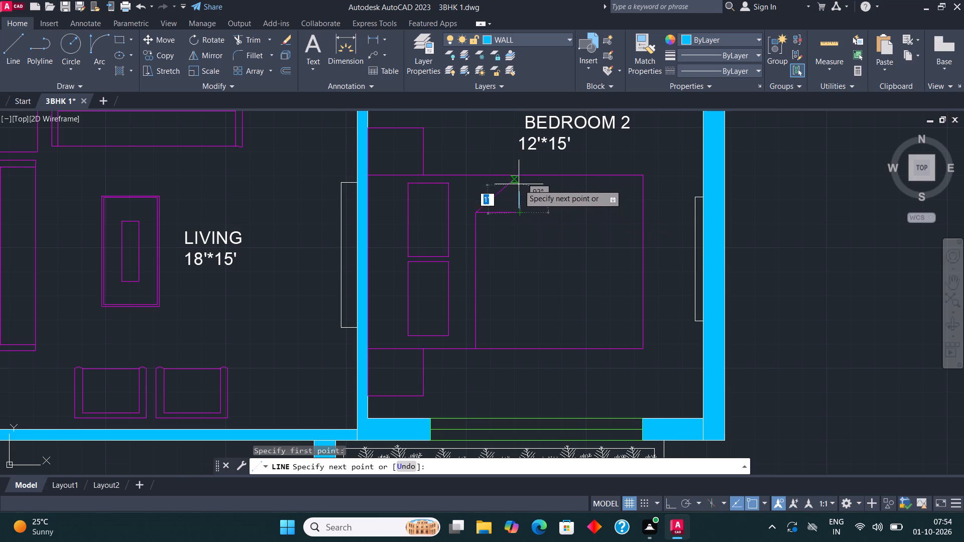
left_click(519, 178)
key("Escape")
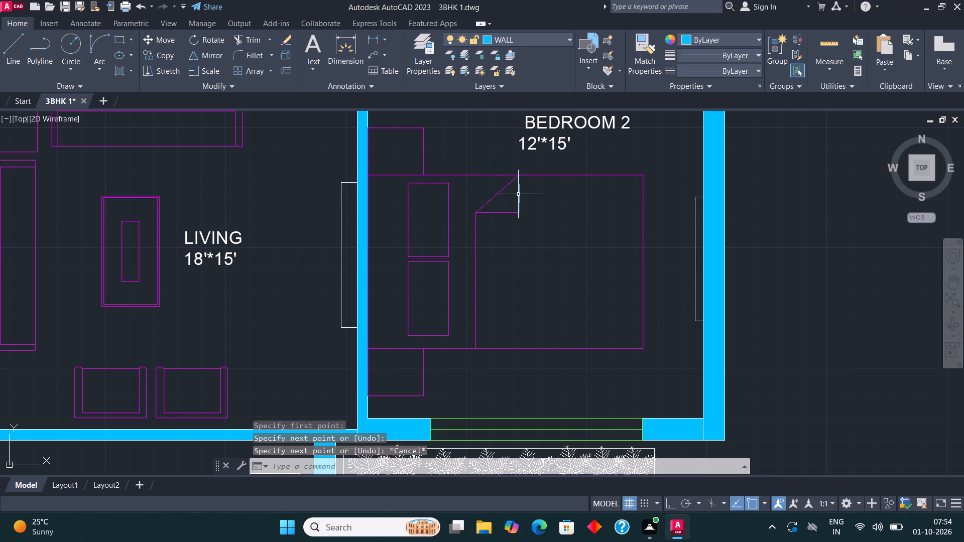
left_click(518, 194)
left_click(530, 40)
left_click(523, 98)
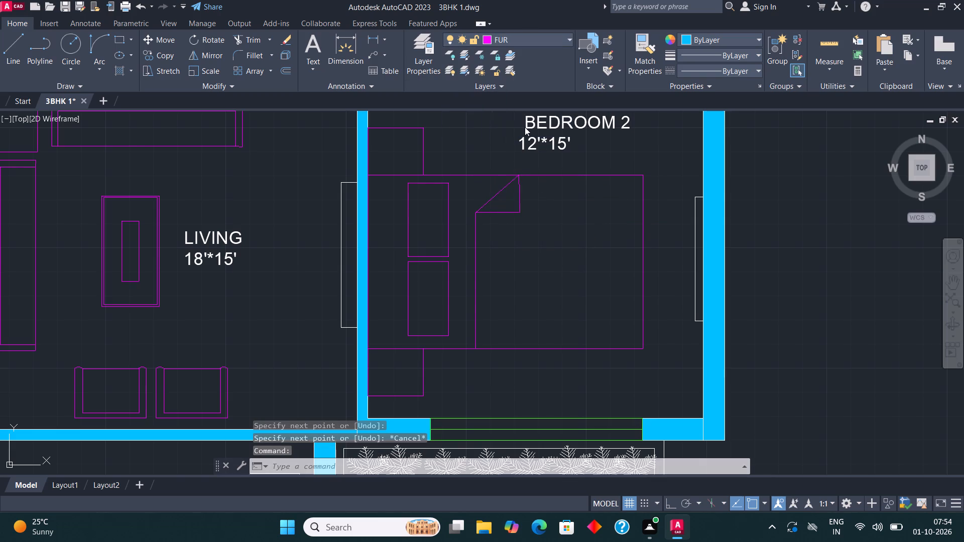
key("Escape")
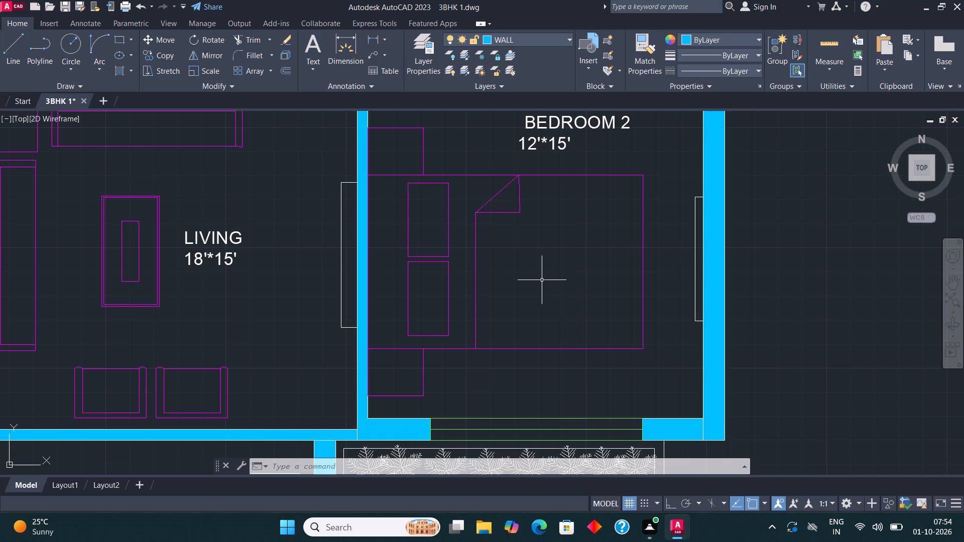
Assign the UTILITY washing machine and basin and the three FOYER armchairs to the FUR layer.
scroll(542, 280, "down", 3)
middle_click_drag(308, 387, 320, 330)
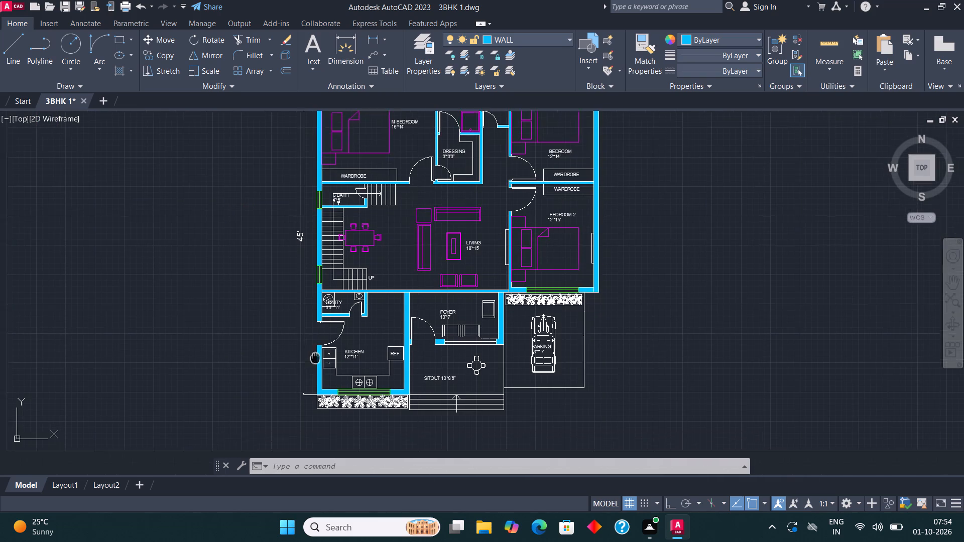
middle_click_drag(320, 330, 323, 310)
scroll(337, 232, "up", 3)
scroll(317, 301, "up", 2)
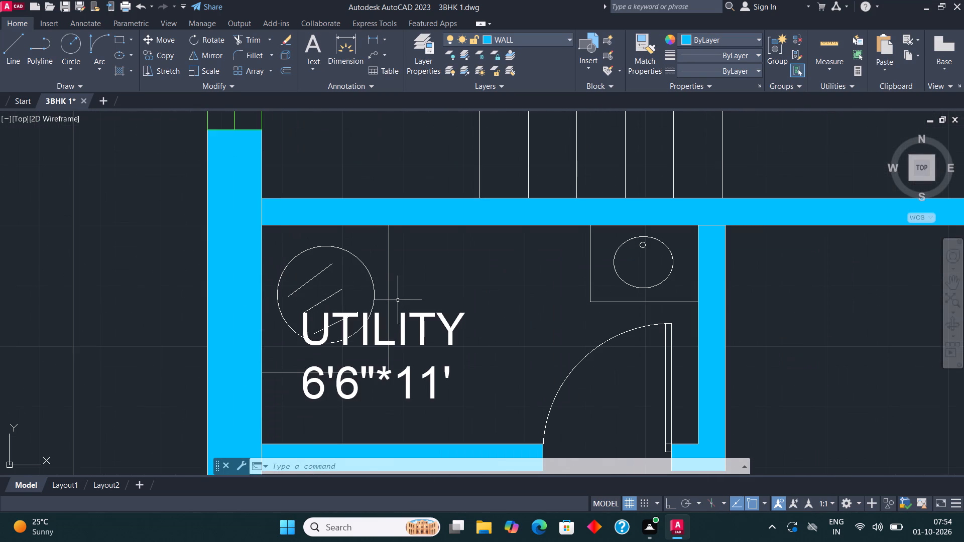
left_click(400, 301)
left_click(295, 247)
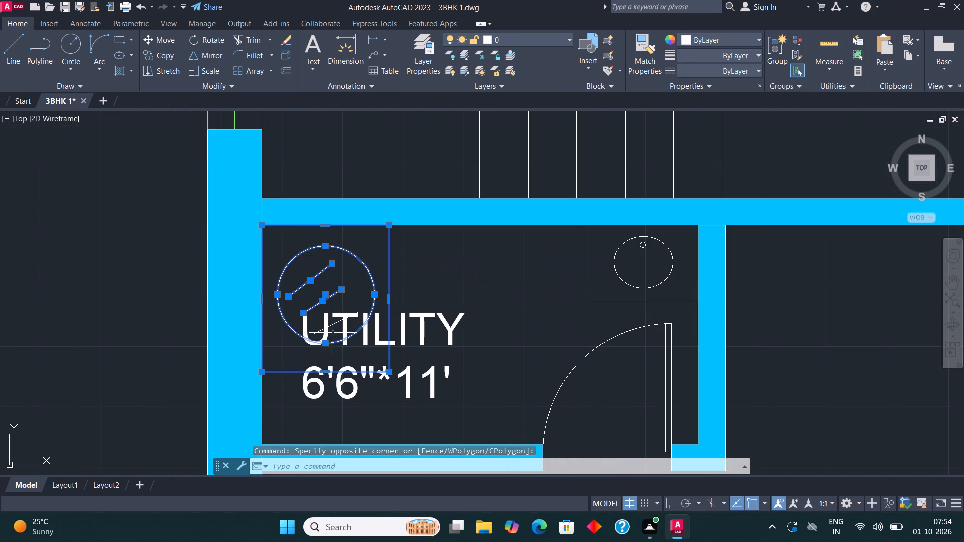
left_click(333, 322)
left_click(675, 308)
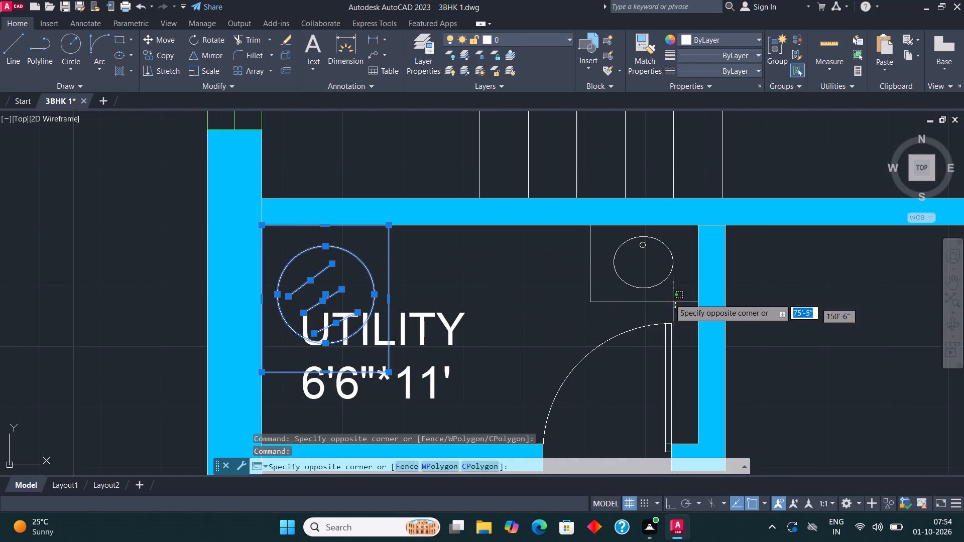
left_click(608, 236)
scroll(411, 248, "down", 3)
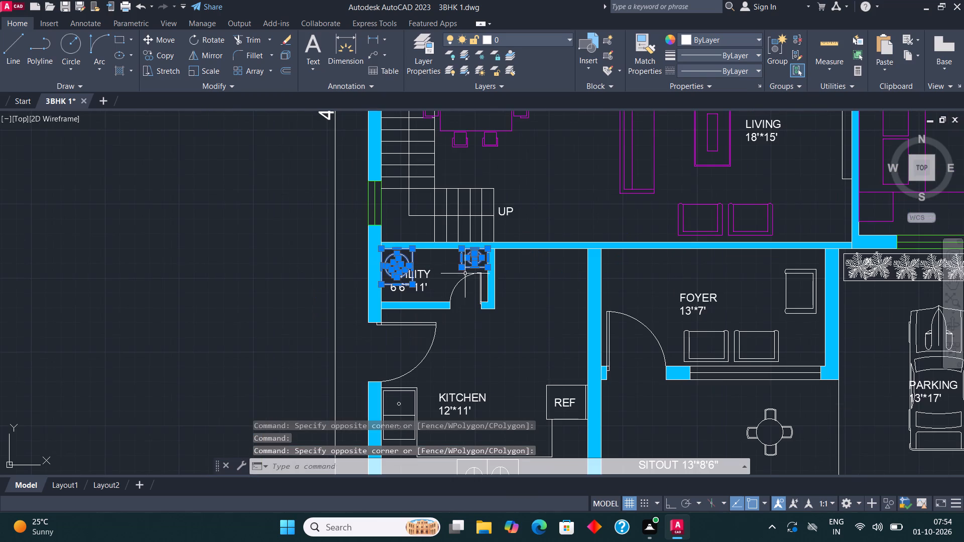
scroll(816, 339, "up", 2)
left_click(727, 403)
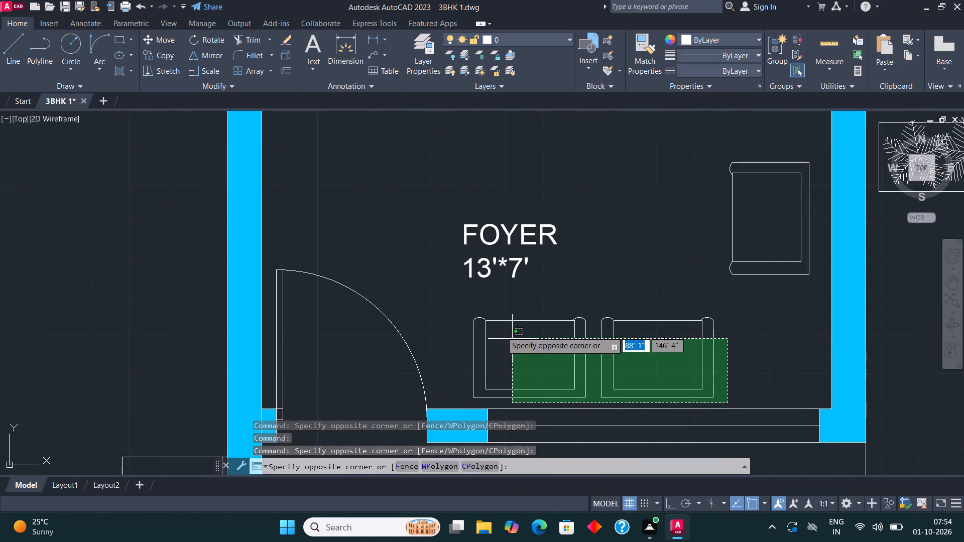
left_click(460, 303)
left_click(815, 298)
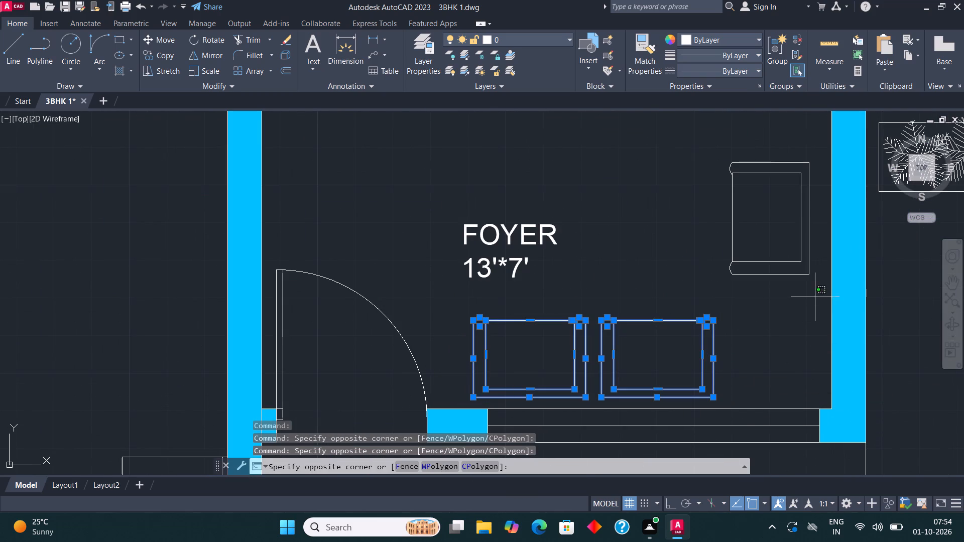
left_click(721, 154)
left_click(544, 36)
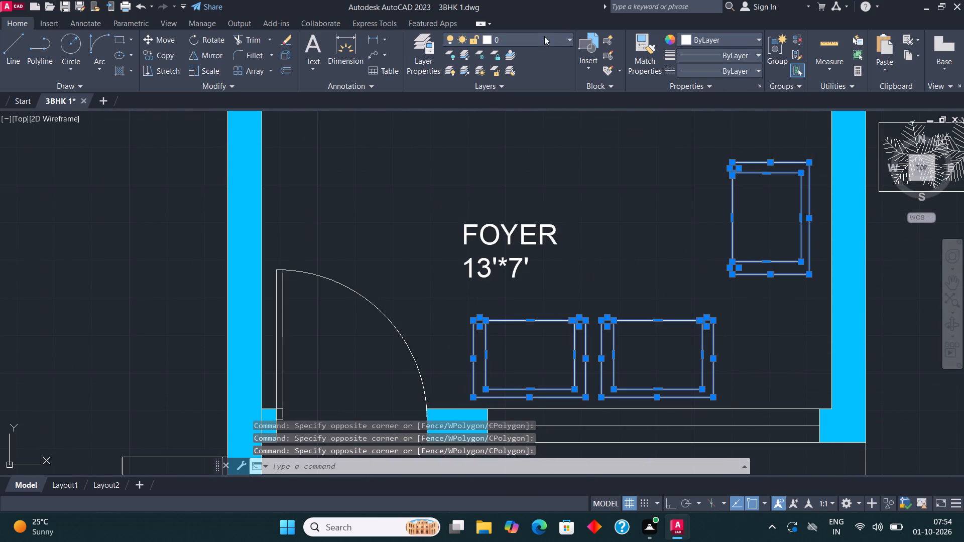
left_click(554, 102)
key("Escape")
Assign the KITCHEN stove, refrigerator outline and double sink, plus the SITOUT round table with its four chairs, to the FUR layer.
scroll(479, 246, "down", 3)
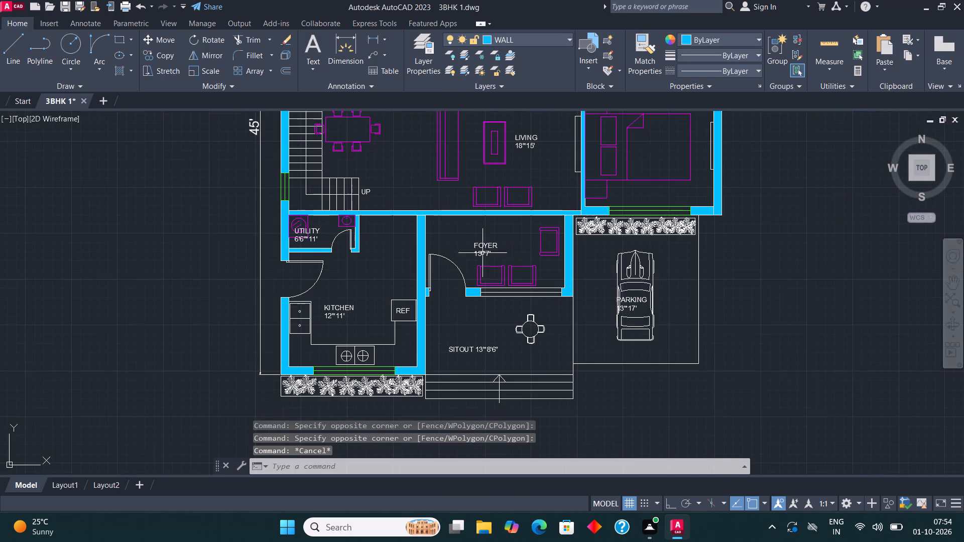
middle_click_drag(532, 295, 524, 278)
scroll(326, 346, "up", 1)
scroll(387, 340, "up", 3)
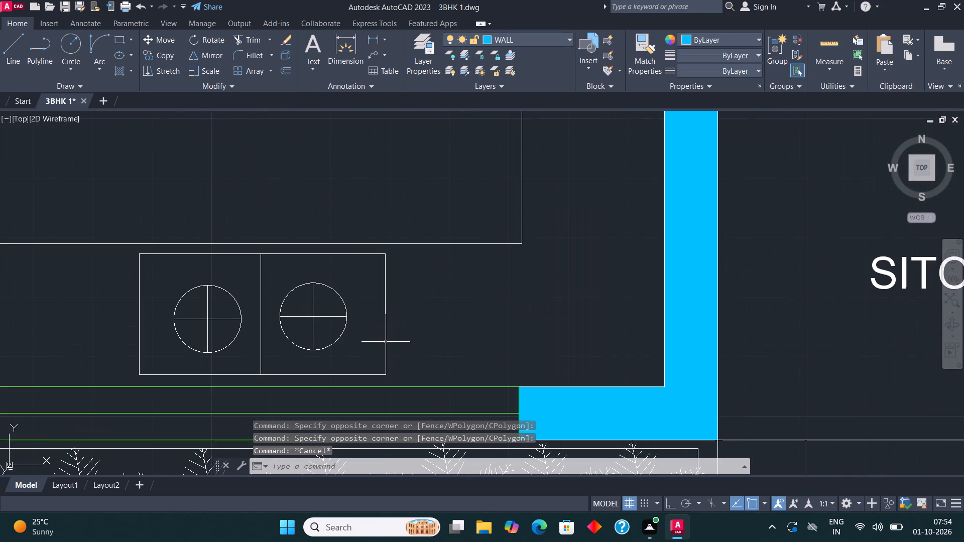
left_click(399, 374)
left_click(128, 279)
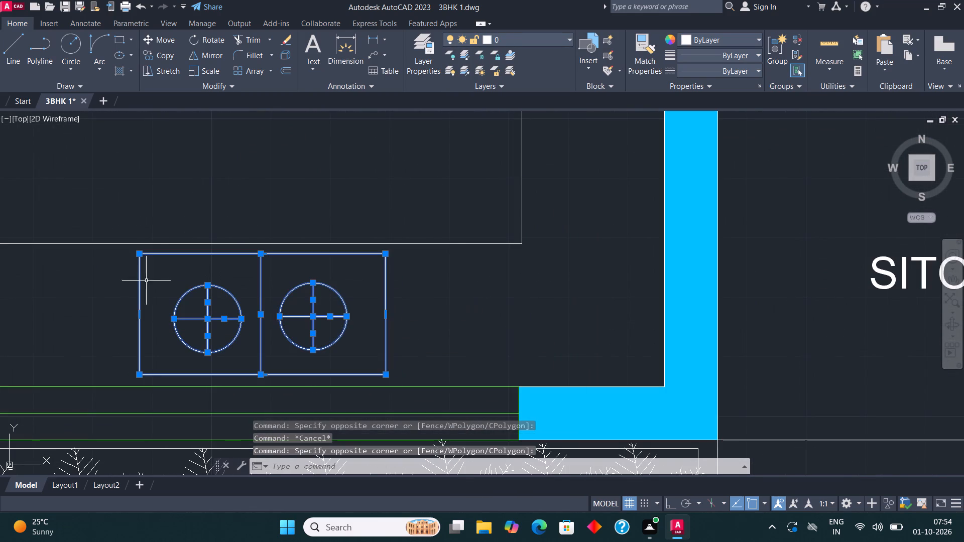
scroll(452, 312, "down", 2)
scroll(508, 222, "up", 1)
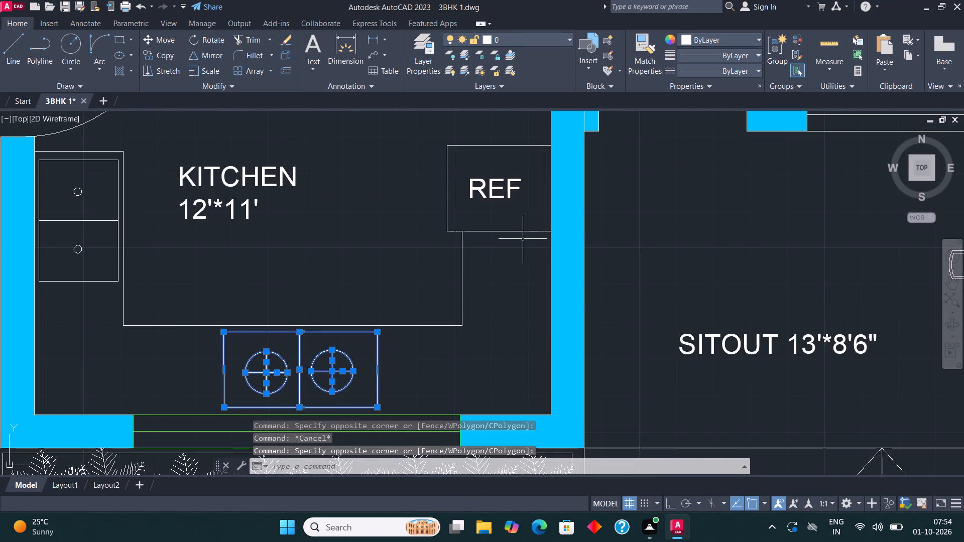
left_click(524, 240)
left_click(512, 217)
left_click(546, 206)
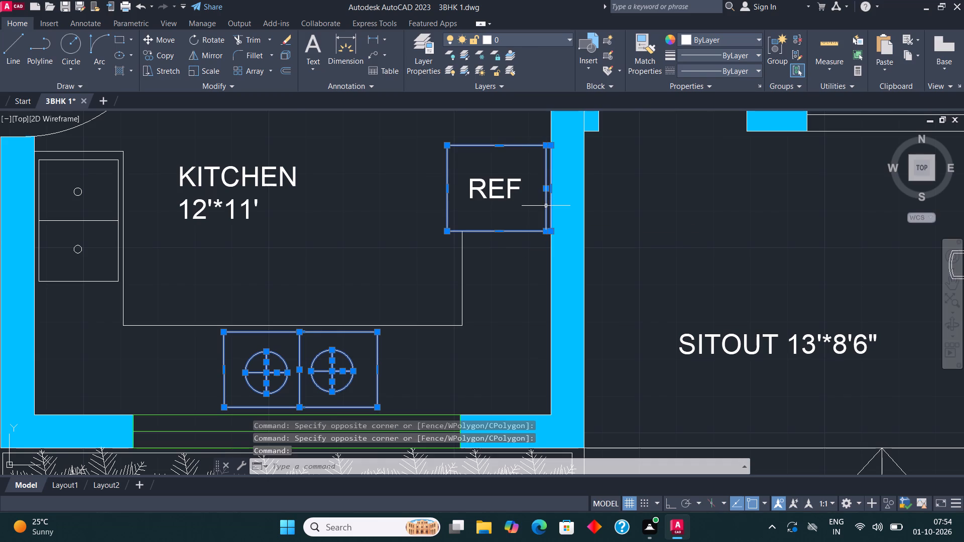
scroll(547, 218, "down", 2)
scroll(391, 224, "up", 1)
left_click(355, 263)
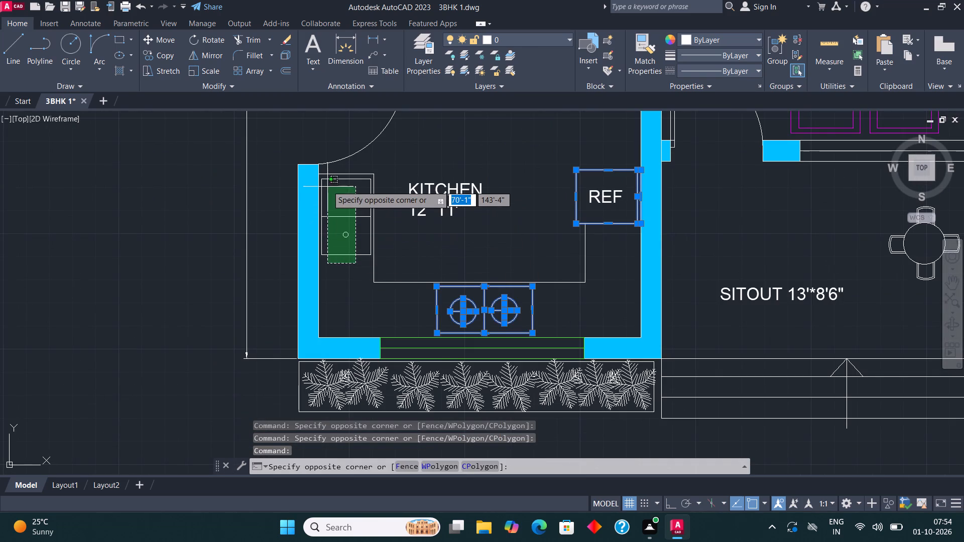
left_click(328, 179)
scroll(333, 225, "down", 2)
scroll(636, 230, "up", 1)
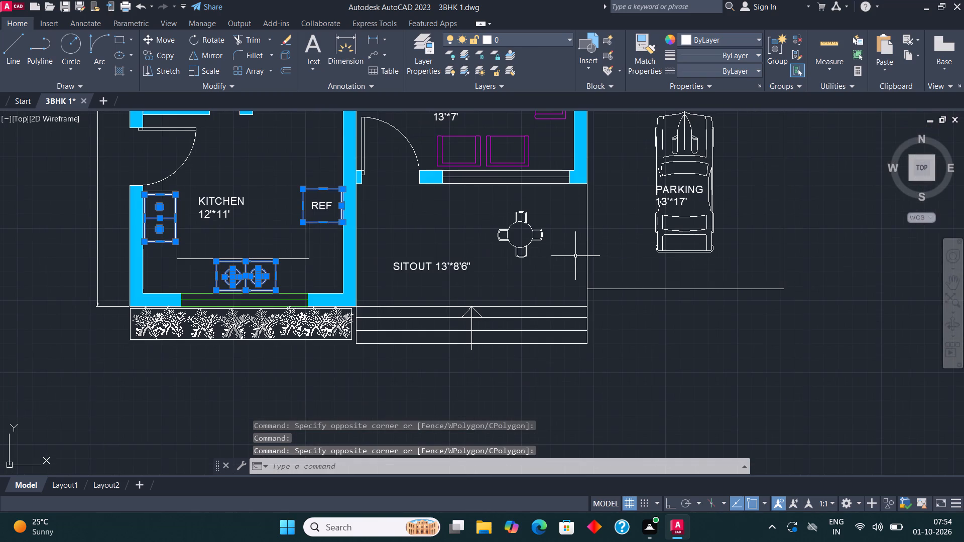
left_click(538, 257)
left_click(499, 207)
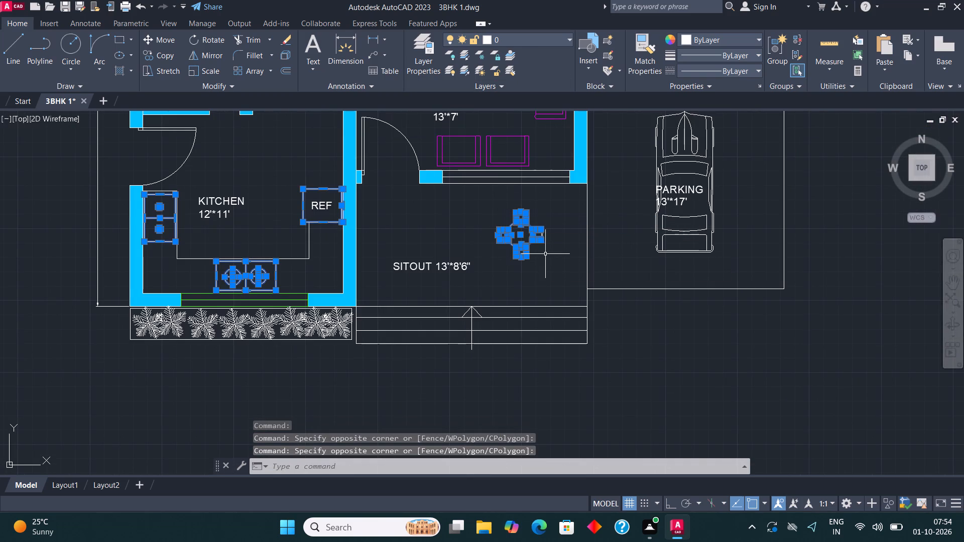
left_click(545, 254)
left_click(530, 226)
left_click(541, 42)
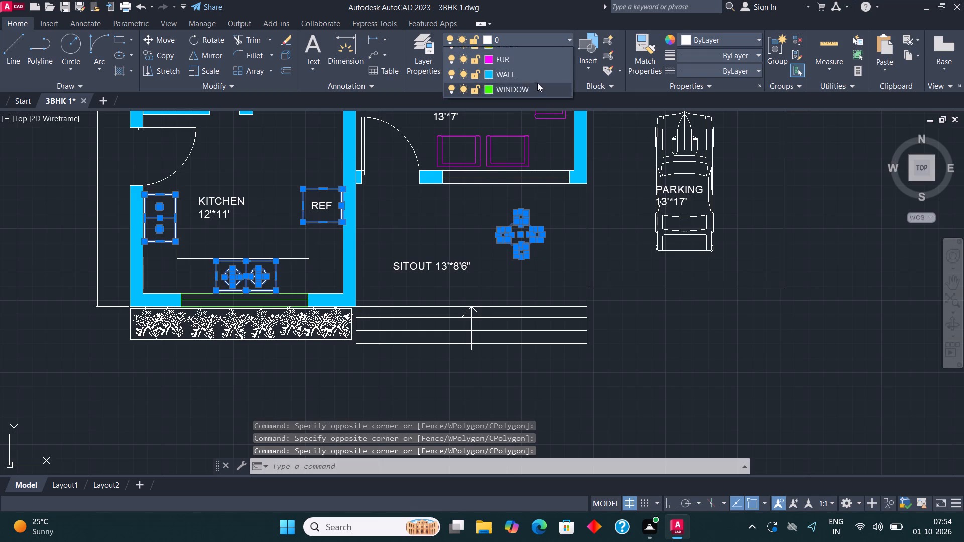
left_click(524, 105)
key("Escape")
Assign the car in the PARKING area to the FUR layer.
middle_click_drag(531, 192, 522, 310)
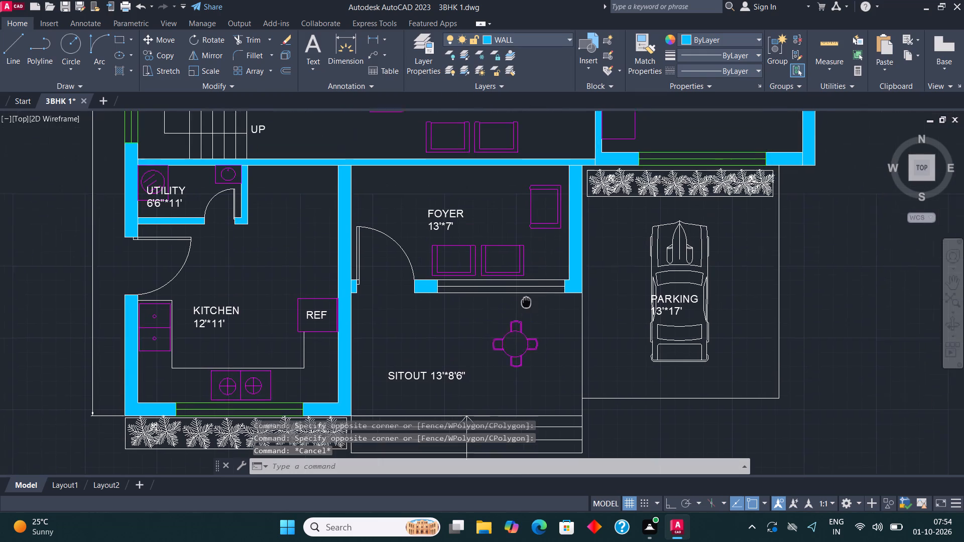
middle_click_drag(522, 310, 507, 325)
scroll(480, 327, "down", 2)
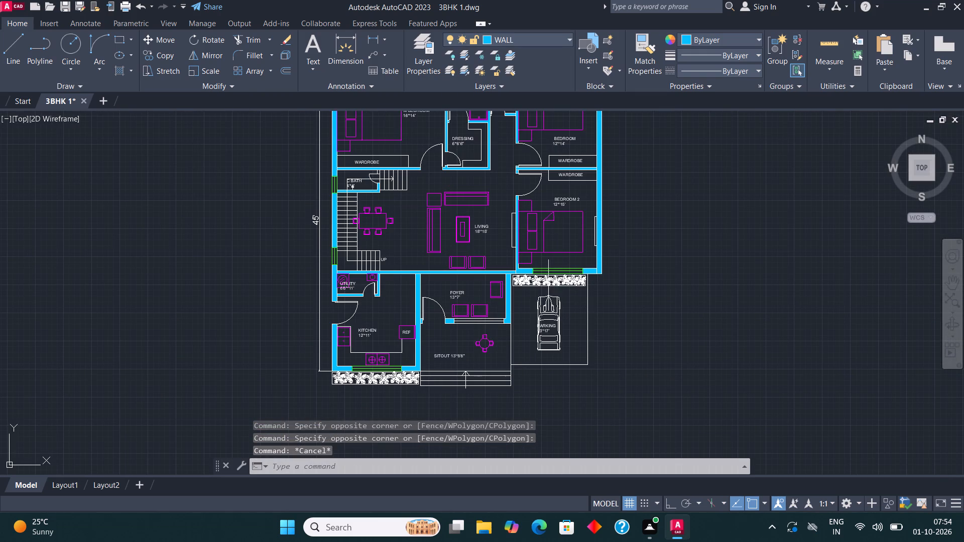
scroll(548, 284, "up", 1)
scroll(525, 267, "down", 2)
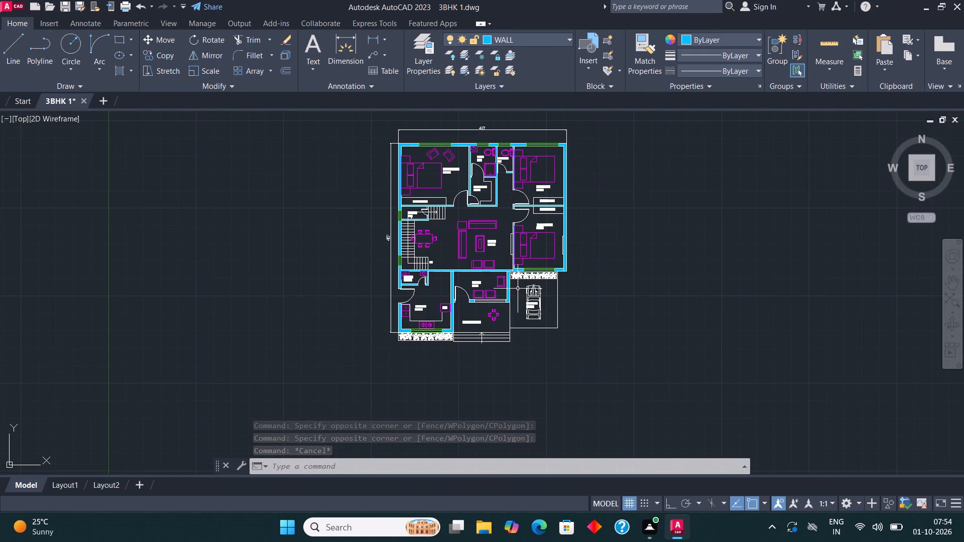
middle_click_drag(578, 238, 564, 231)
scroll(516, 290, "up", 3)
left_click(508, 291)
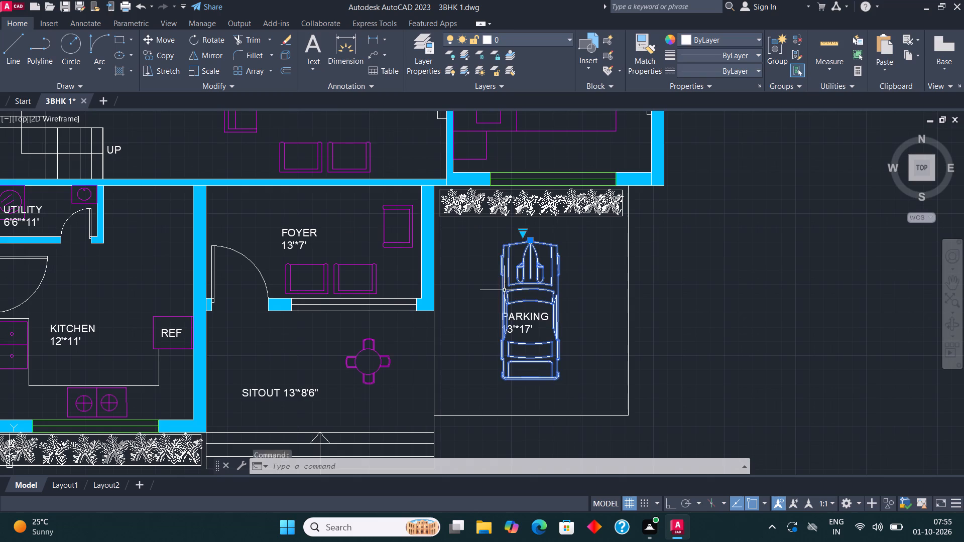
left_click(523, 35)
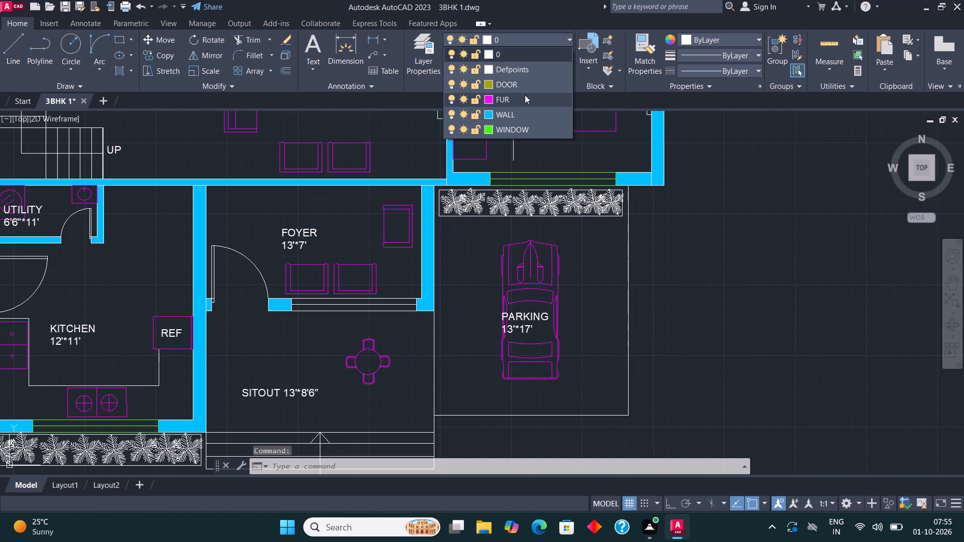
left_click(525, 95)
key("Escape")
Select all doors similar to the FOYER entrance door and assign them to the DOOR layer.
scroll(616, 305, "down", 1)
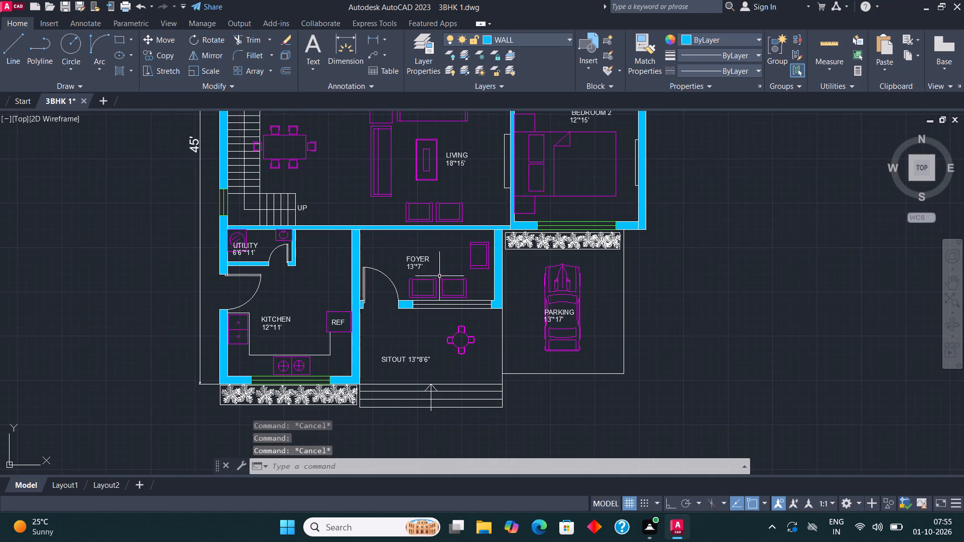
scroll(358, 270, "up", 1)
left_click(374, 263)
left_click(373, 272)
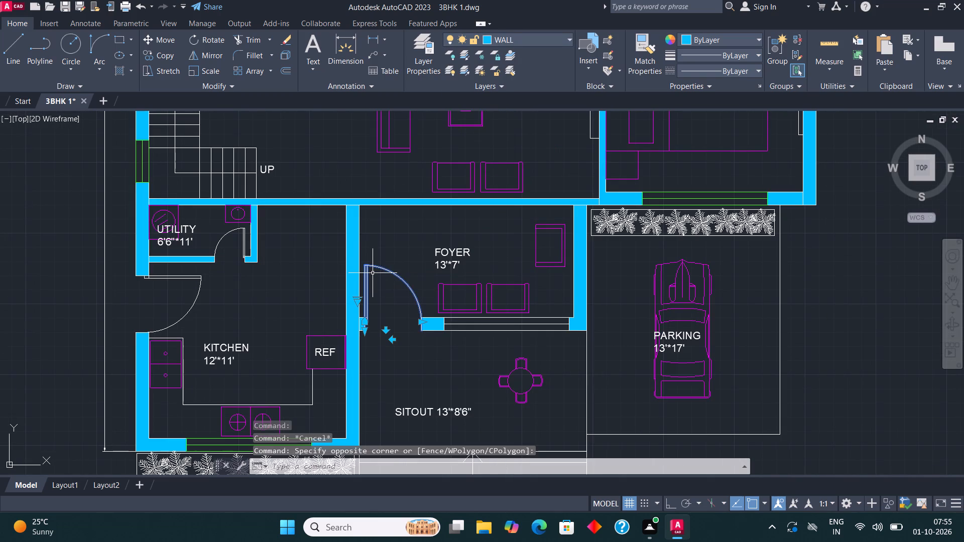
right_click(372, 273)
left_click(426, 386)
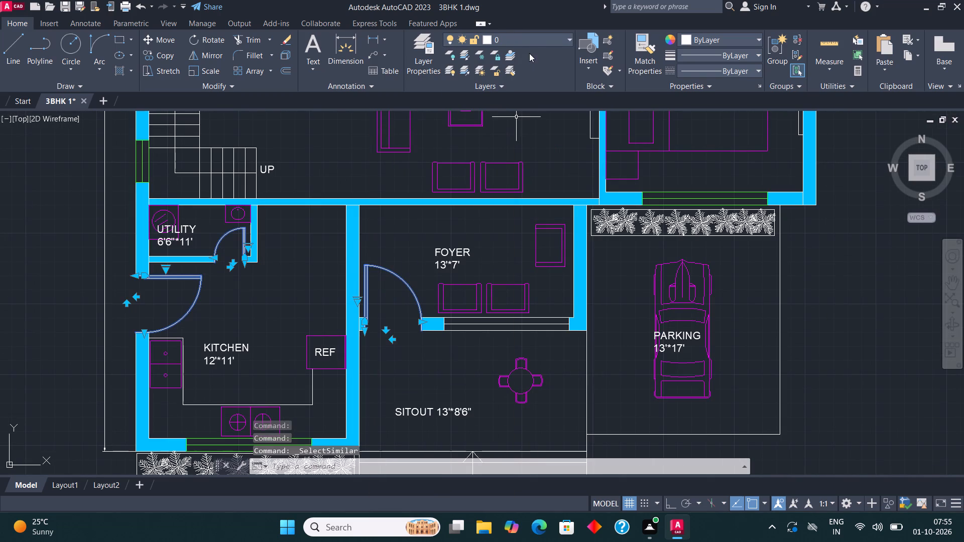
left_click(528, 45)
left_click(523, 84)
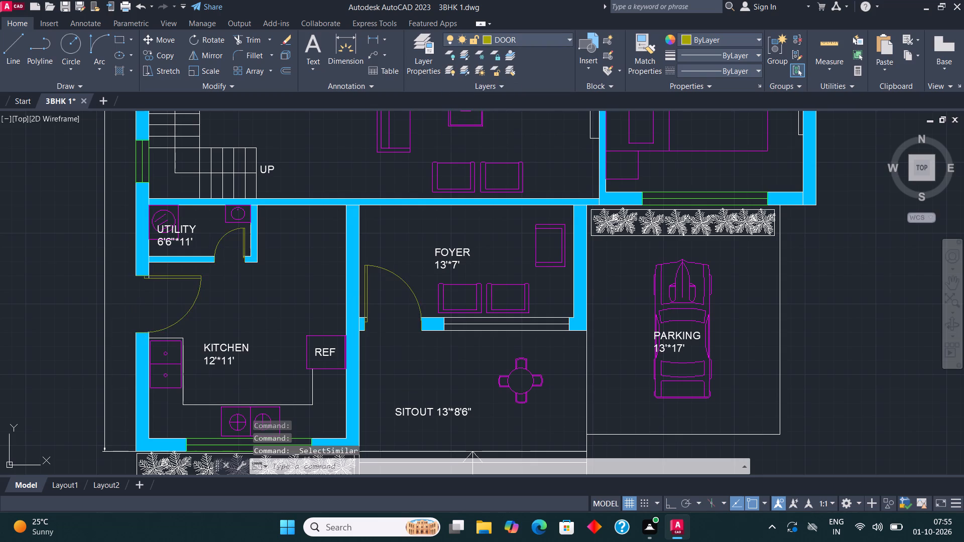
key("Escape")
Assign the window in the wall between the FOYER and the SITOUT to the WINDOW layer.
middle_click_drag(439, 203, 433, 199)
scroll(520, 328, "up", 1)
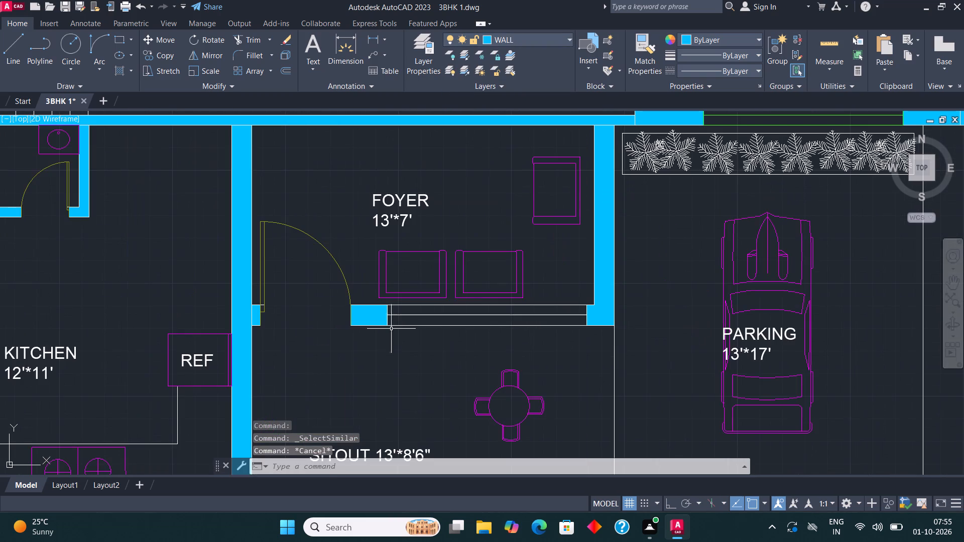
left_click(381, 333)
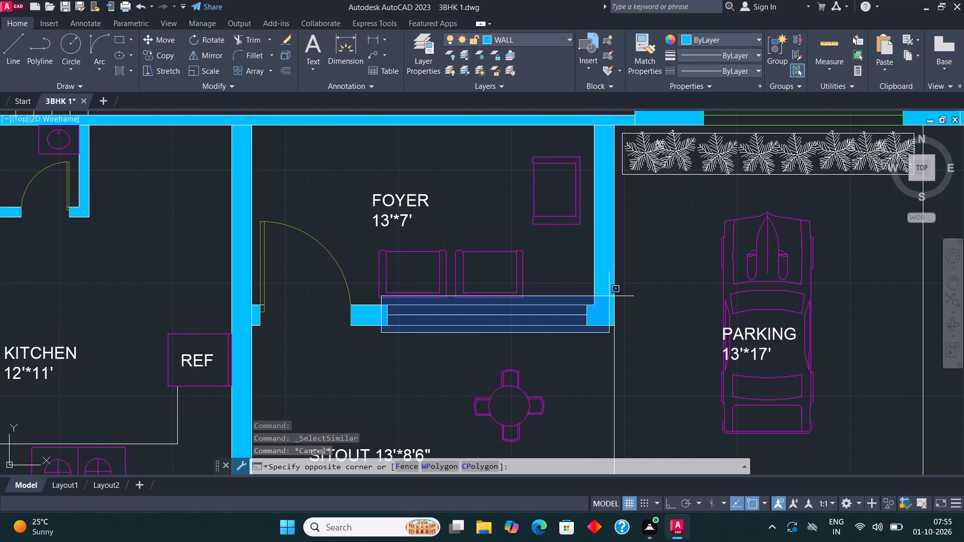
left_click(609, 296)
key("Escape")
scroll(345, 330, "up", 2)
left_click(398, 331)
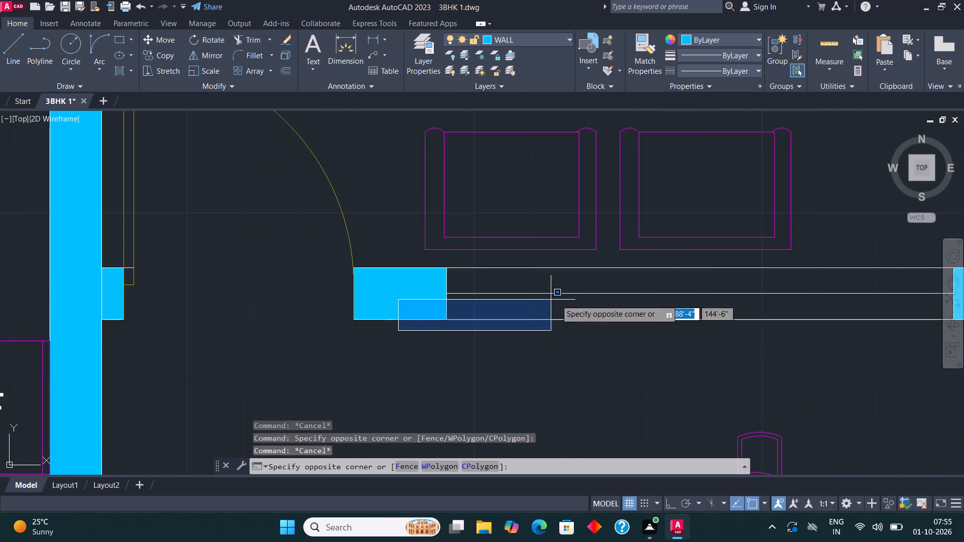
scroll(589, 293, "down", 1)
left_click(823, 277)
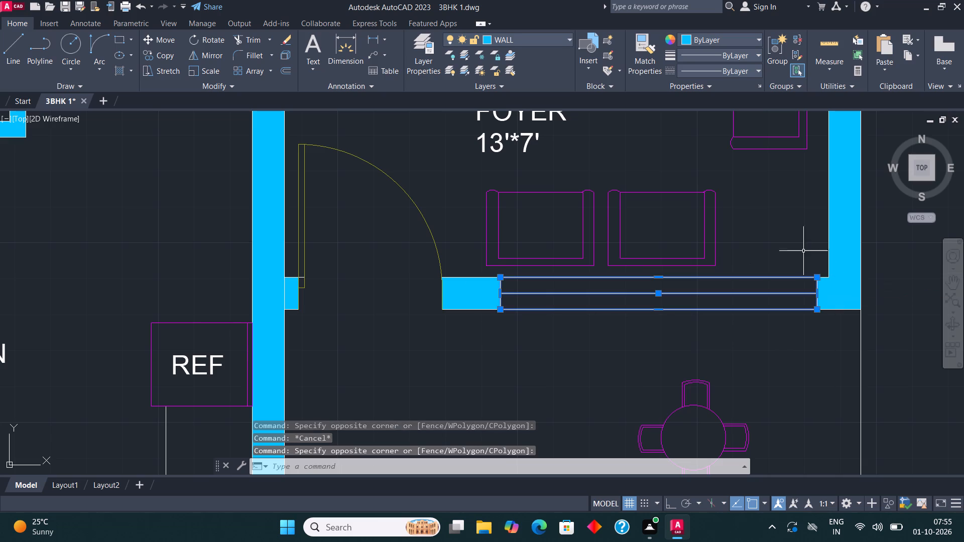
left_click(520, 41)
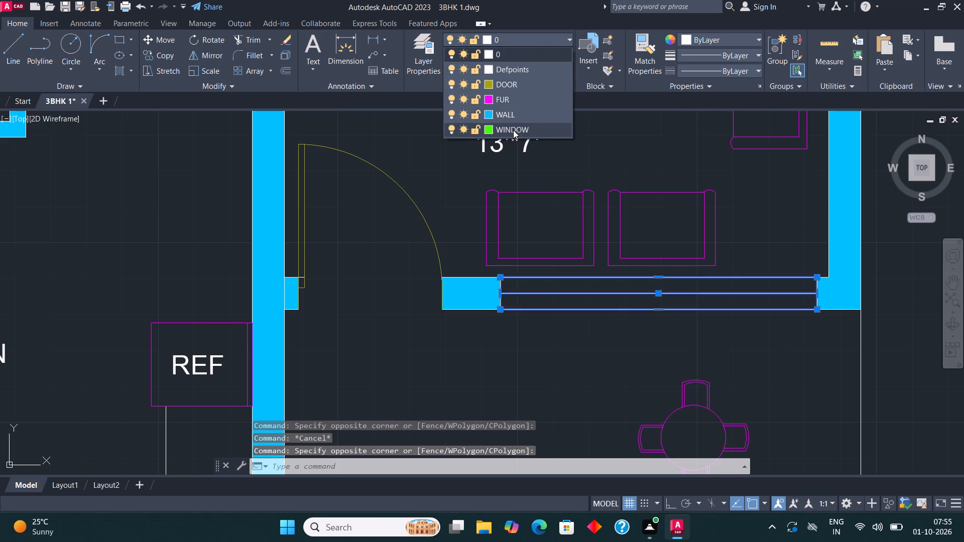
left_click(516, 130)
key("Escape")
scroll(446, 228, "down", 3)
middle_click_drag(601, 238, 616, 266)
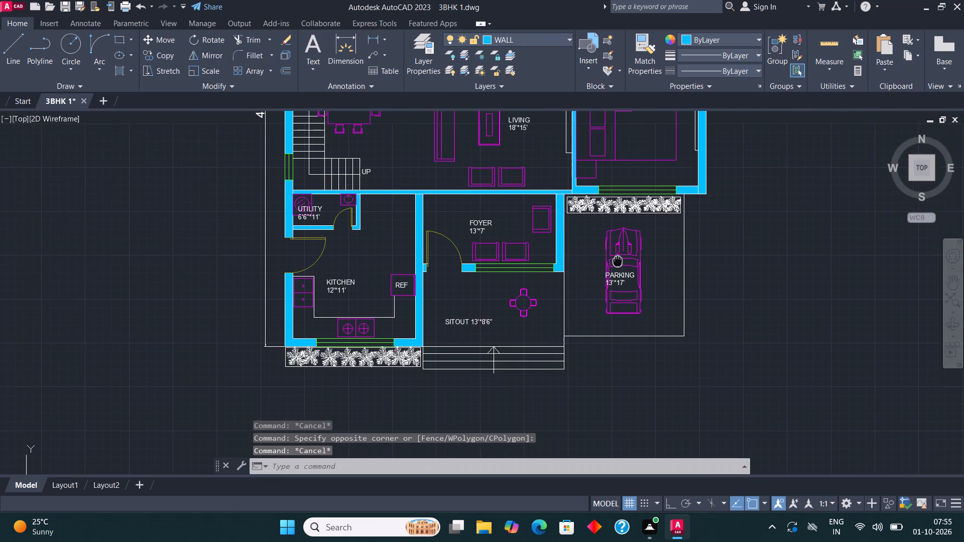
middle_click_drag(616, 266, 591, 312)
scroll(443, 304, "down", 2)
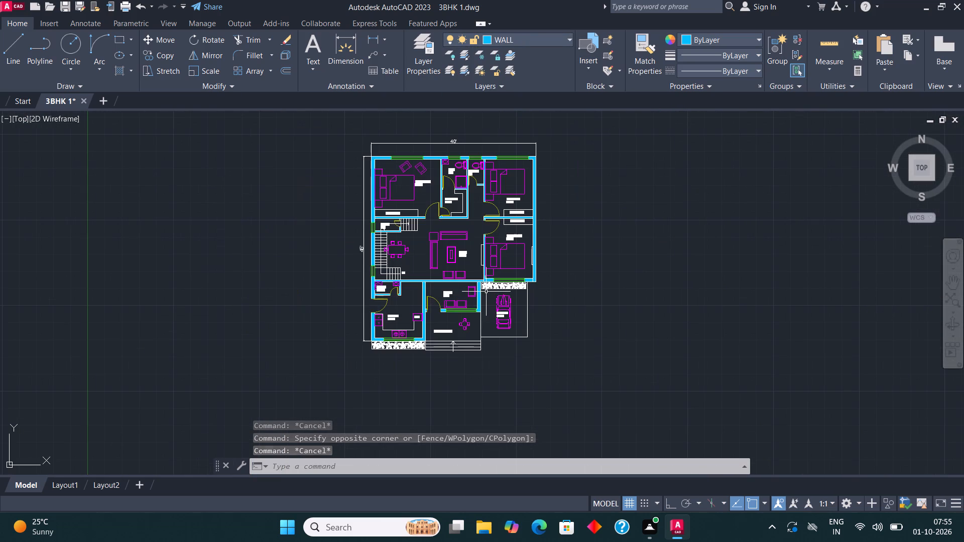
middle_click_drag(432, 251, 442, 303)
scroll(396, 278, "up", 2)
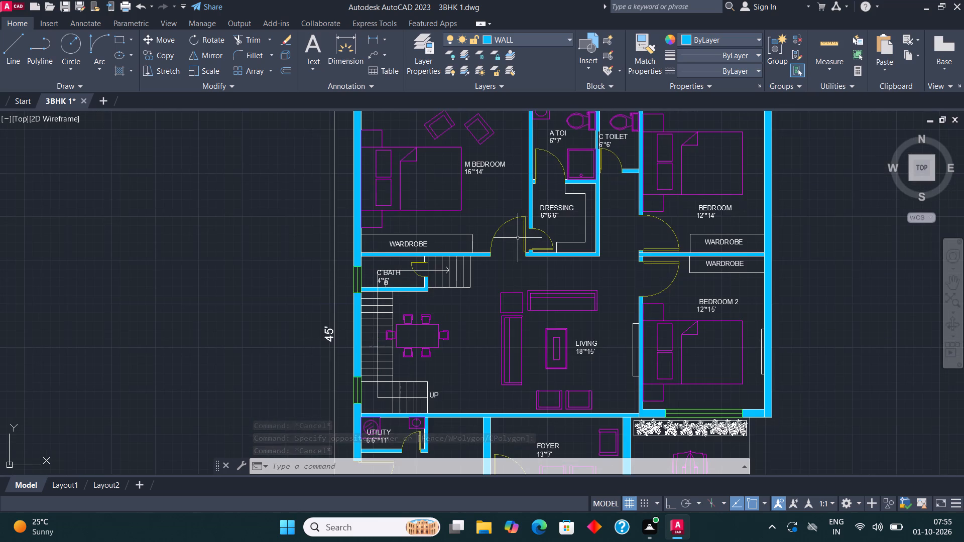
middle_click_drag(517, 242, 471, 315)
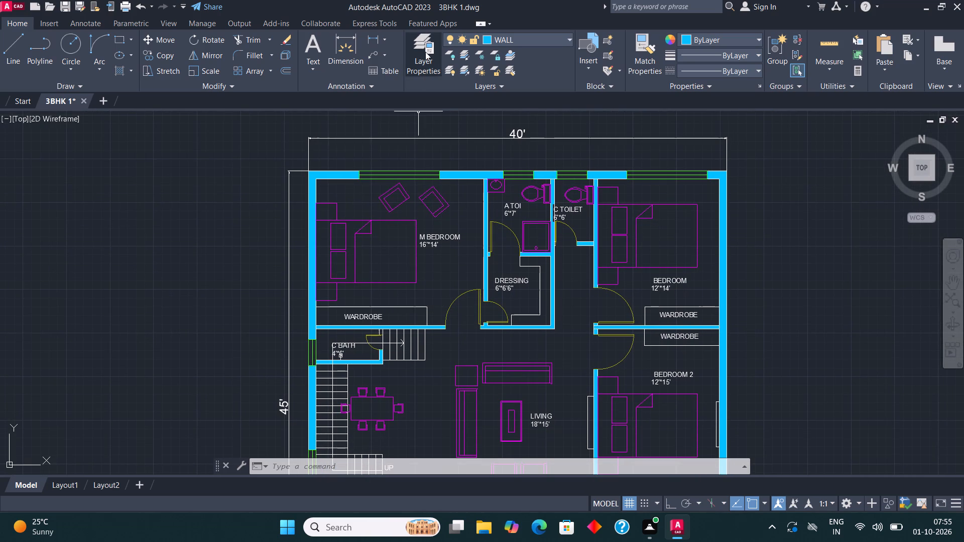
Create a new layer named TEXT and set its colour to red, index 10.
left_click(425, 52)
left_click(119, 55)
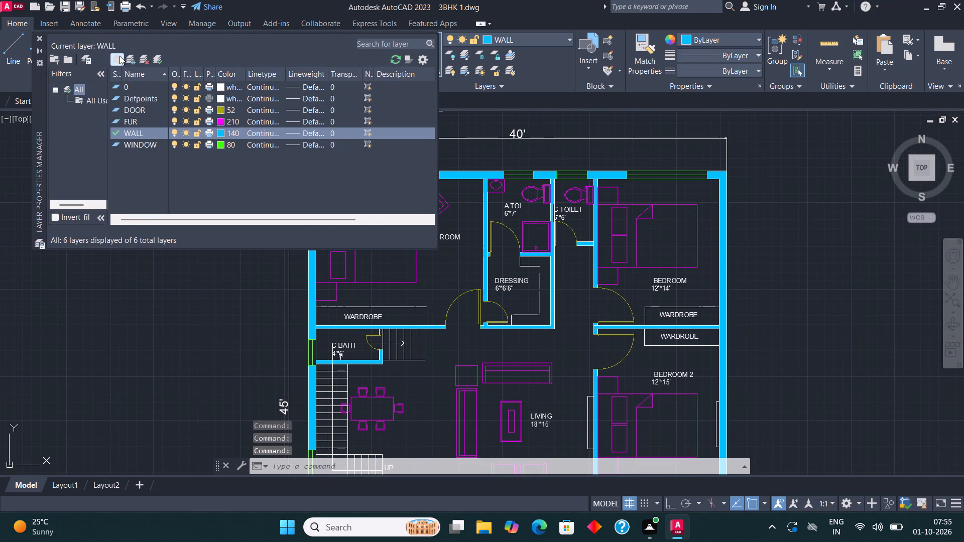
type("TEXT")
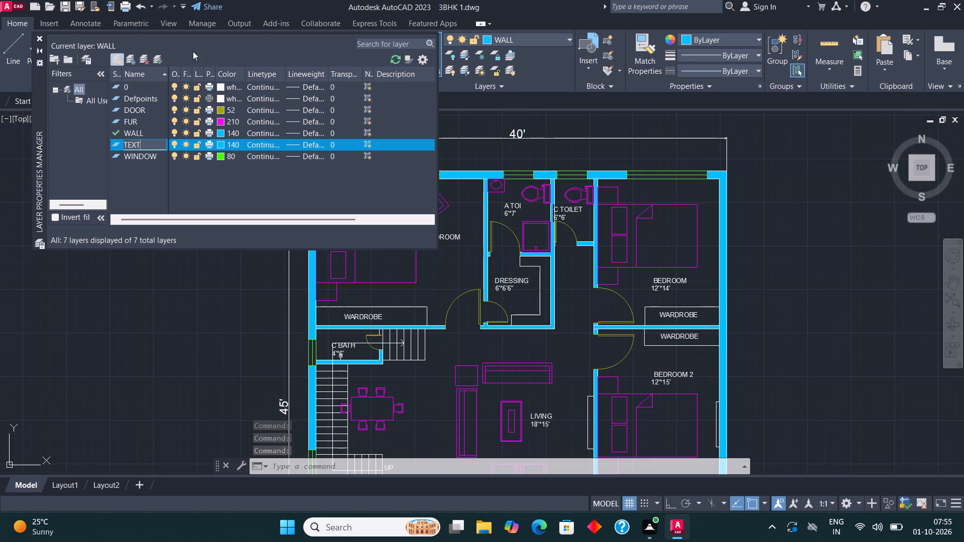
left_click(220, 145)
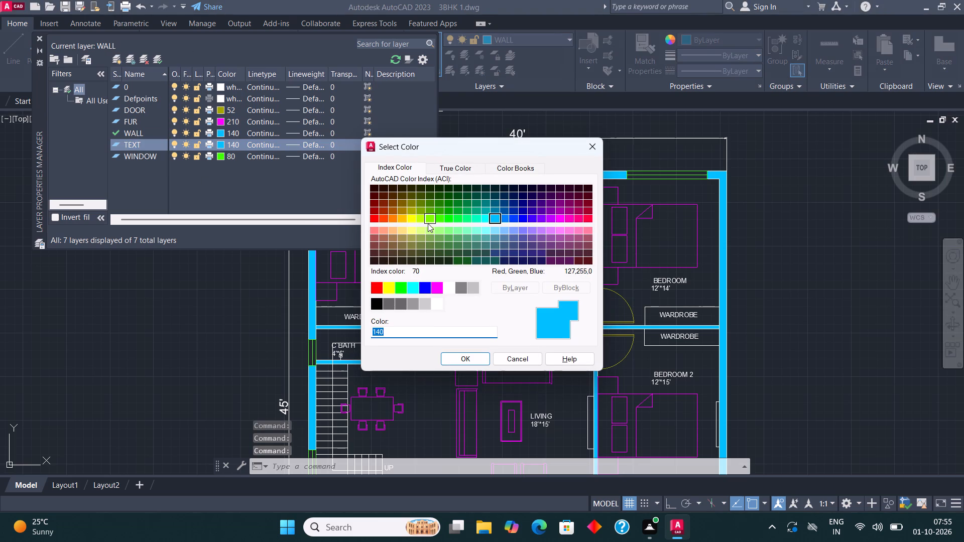
left_click(377, 219)
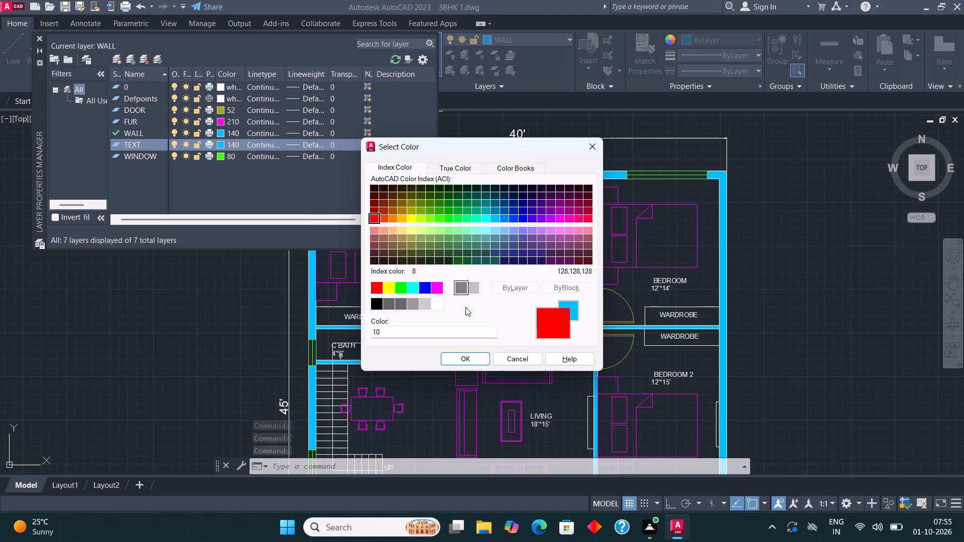
left_click(470, 356)
left_click(39, 35)
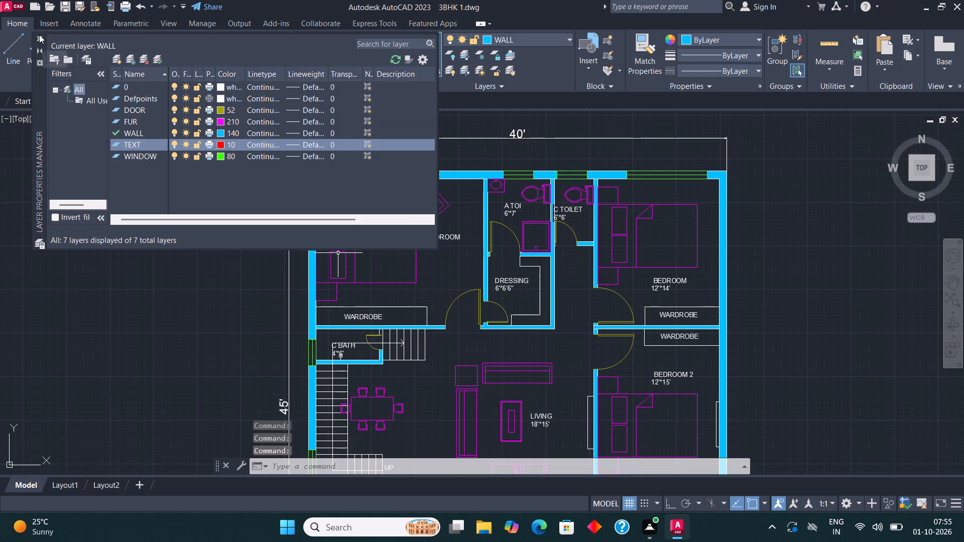
Select all text similar to the M BEDROOM's WARDROBE label and assign it to the TEXT layer.
left_click(372, 314)
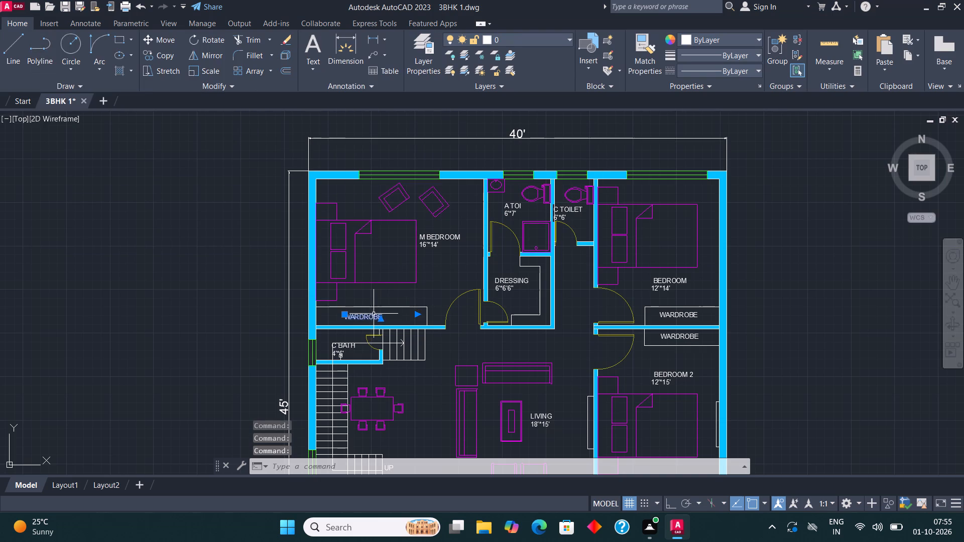
right_click(377, 316)
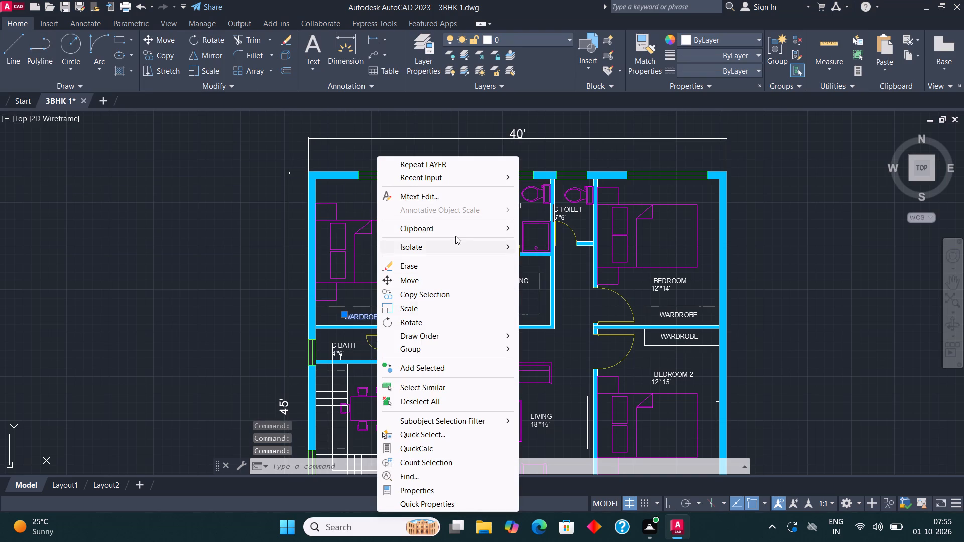
left_click(428, 390)
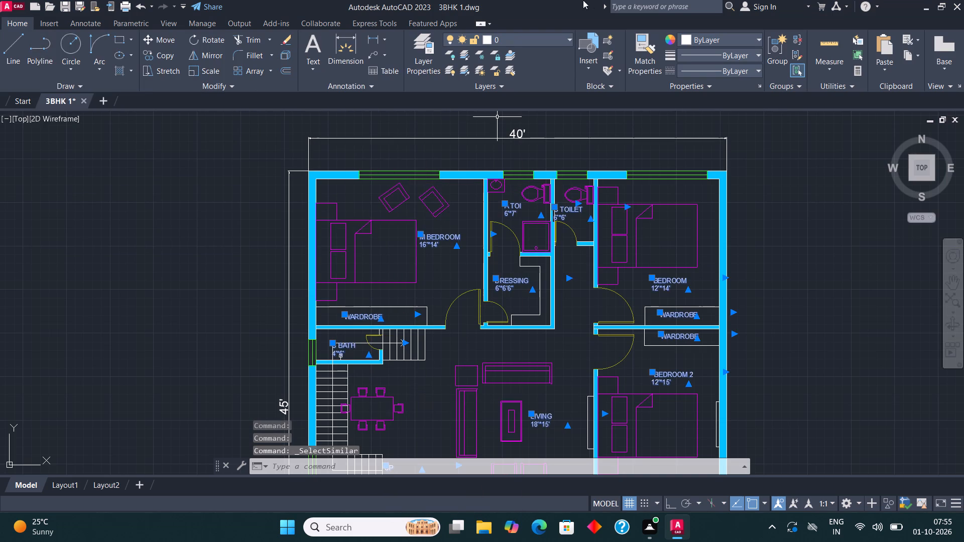
left_click(512, 36)
left_click(514, 112)
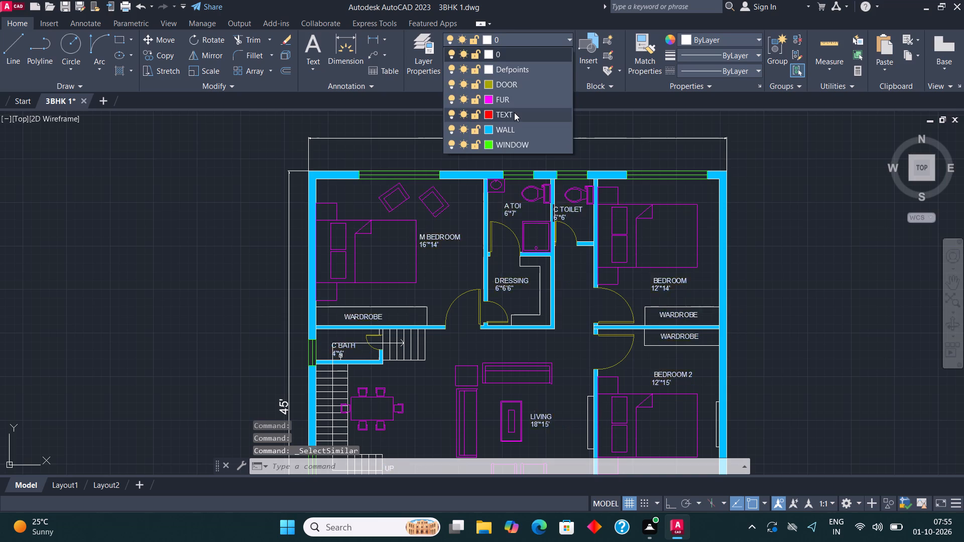
key("Escape")
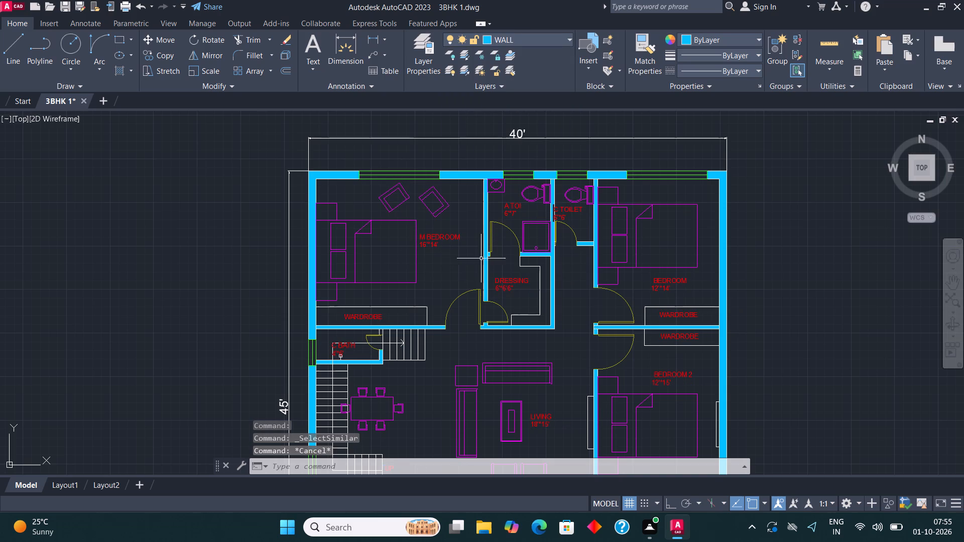
Assign the wardrobe outline lines in the DRESSING room to the FUR layer.
middle_click_drag(480, 241, 396, 187)
scroll(450, 232, "up", 2)
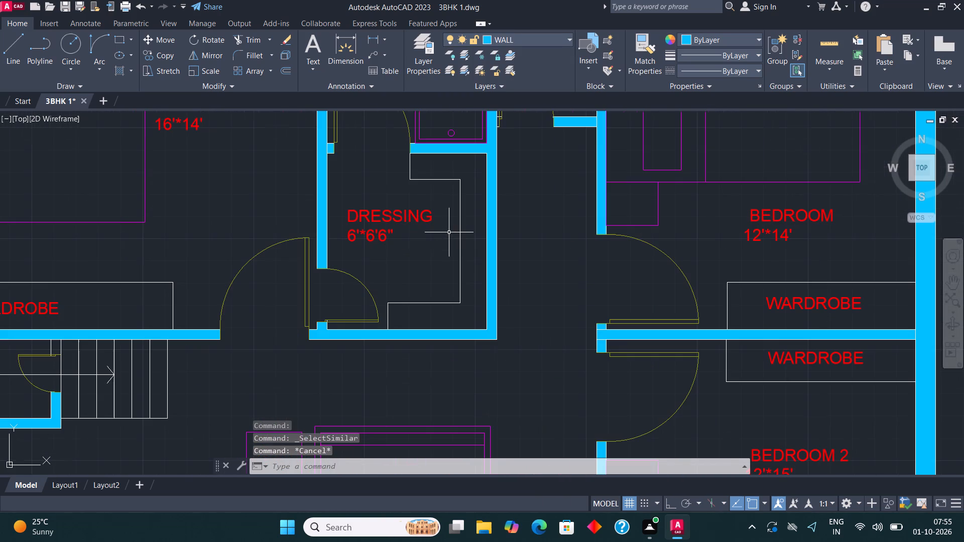
left_click(469, 259)
left_click(443, 164)
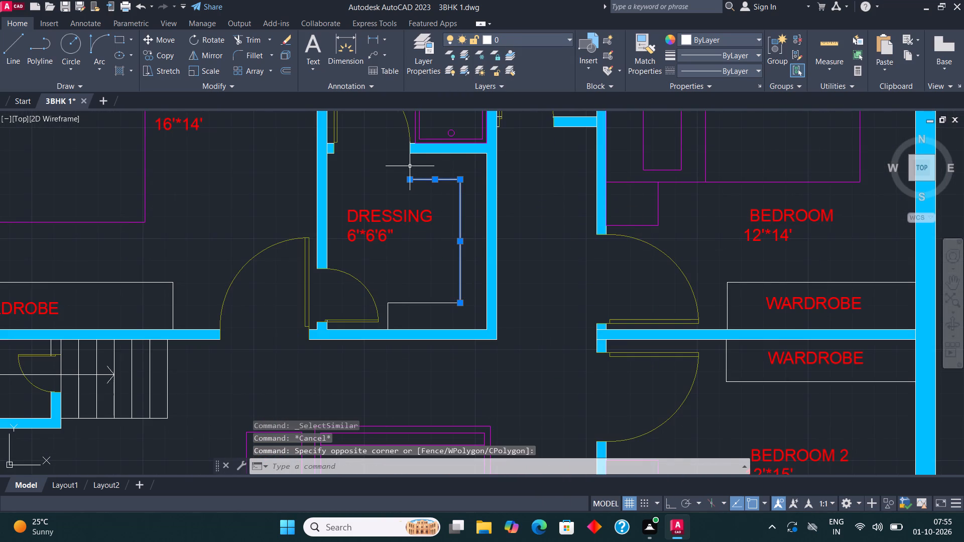
left_click(410, 166)
left_click(399, 318)
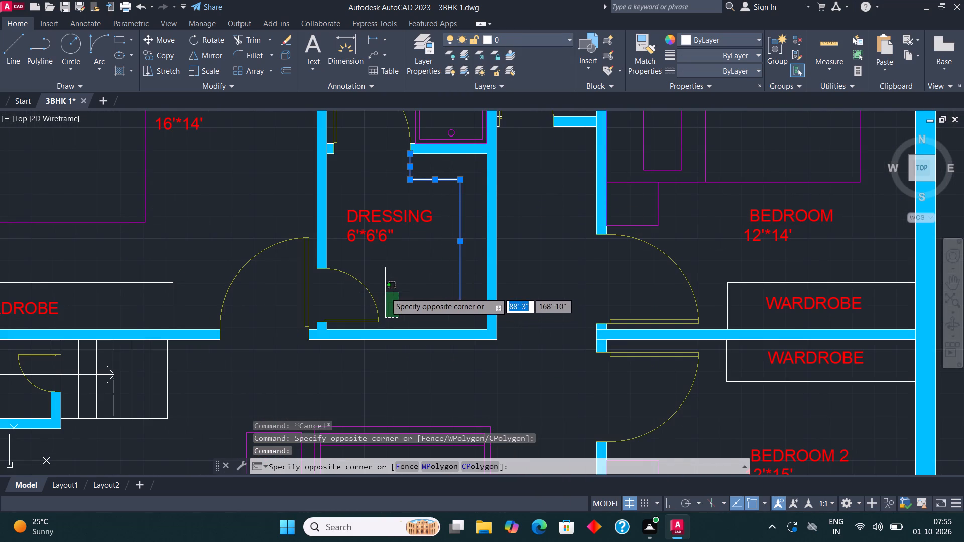
left_click(385, 292)
left_click(513, 39)
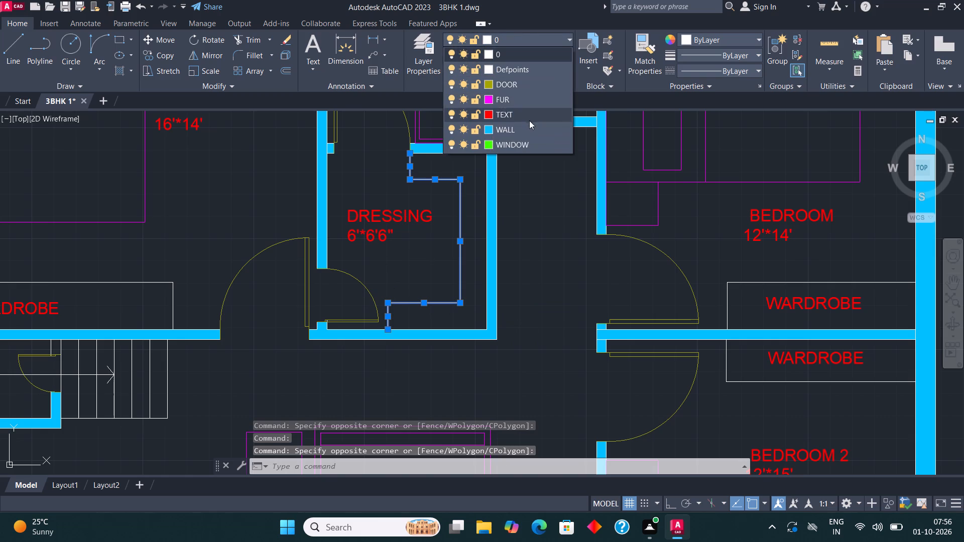
left_click(529, 103)
key("Escape")
Add the multiline text title "3BHK HOUSE PLAN" in the empty space below the floor plan.
scroll(338, 297, "down", 3)
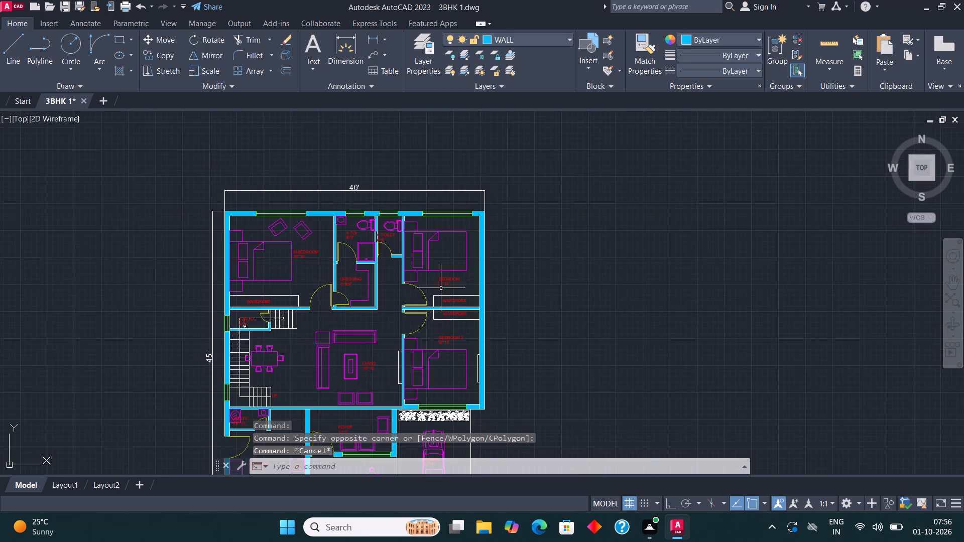
middle_click_drag(449, 282, 520, 154)
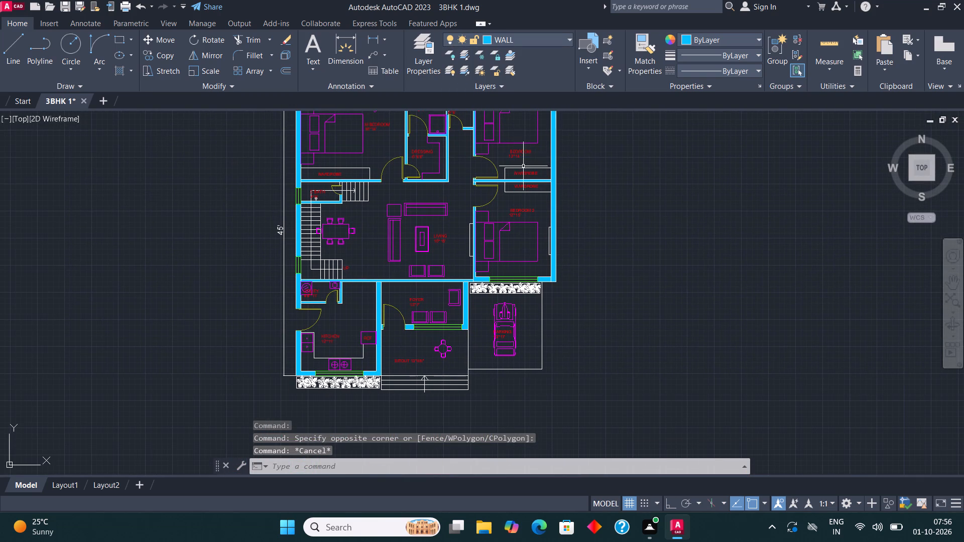
middle_click_drag(523, 167, 501, 201)
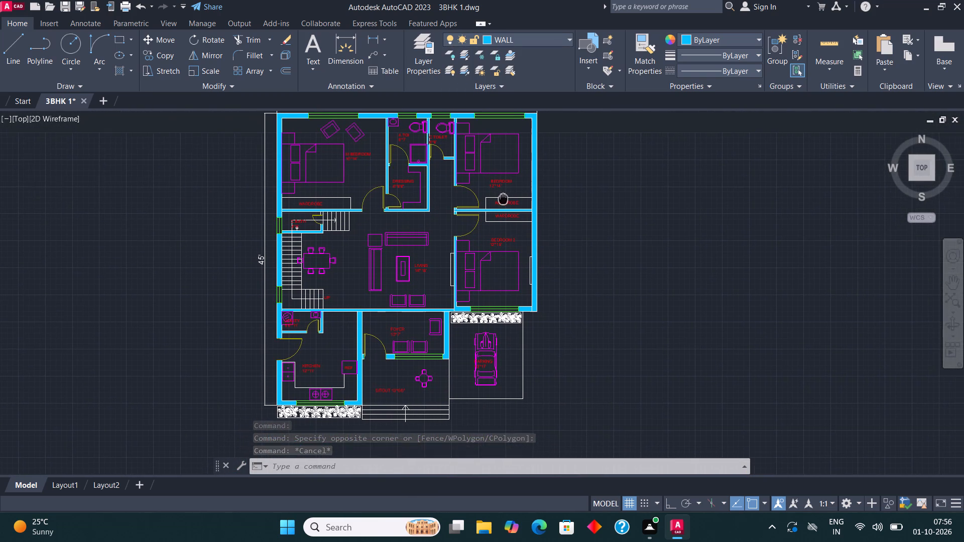
middle_click_drag(501, 201, 500, 201)
scroll(444, 254, "down", 1)
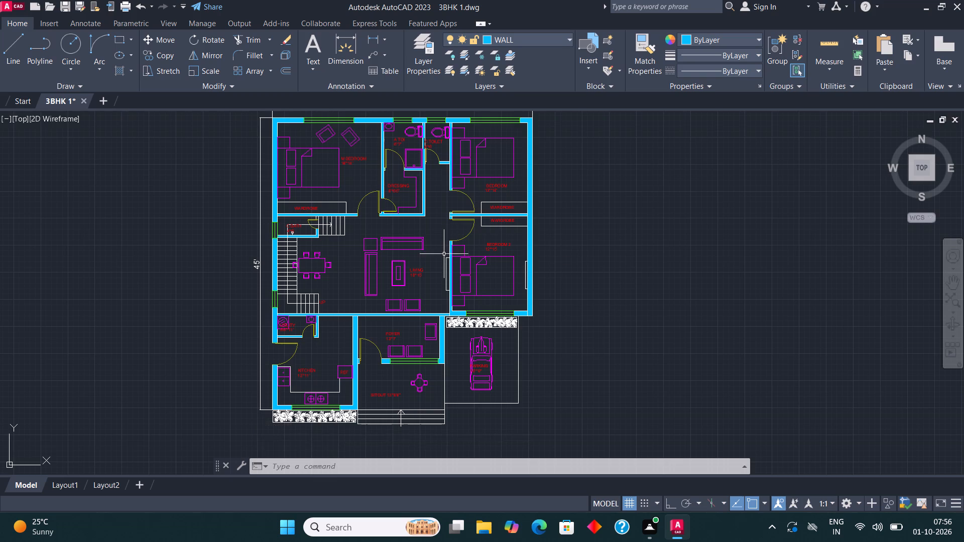
scroll(431, 385, "up", 1)
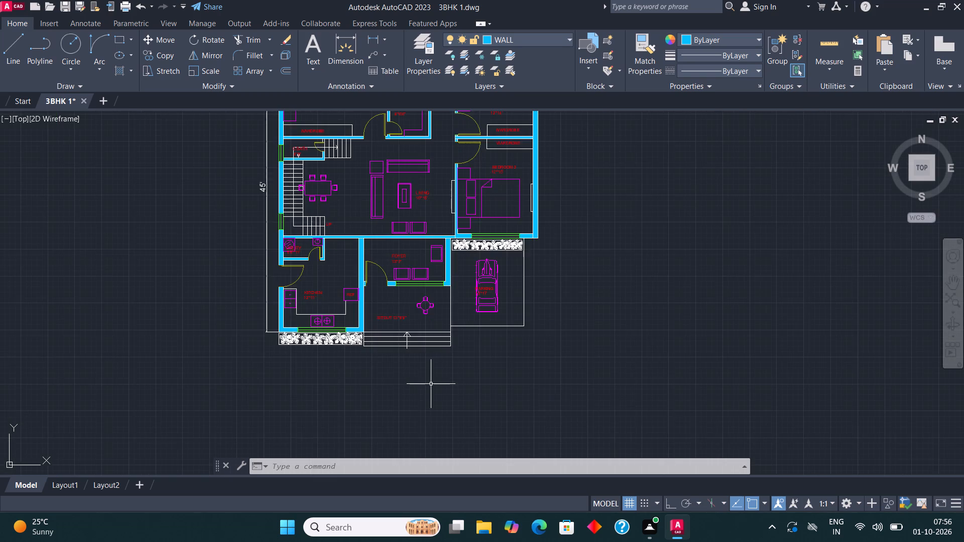
scroll(431, 384, "up", 1)
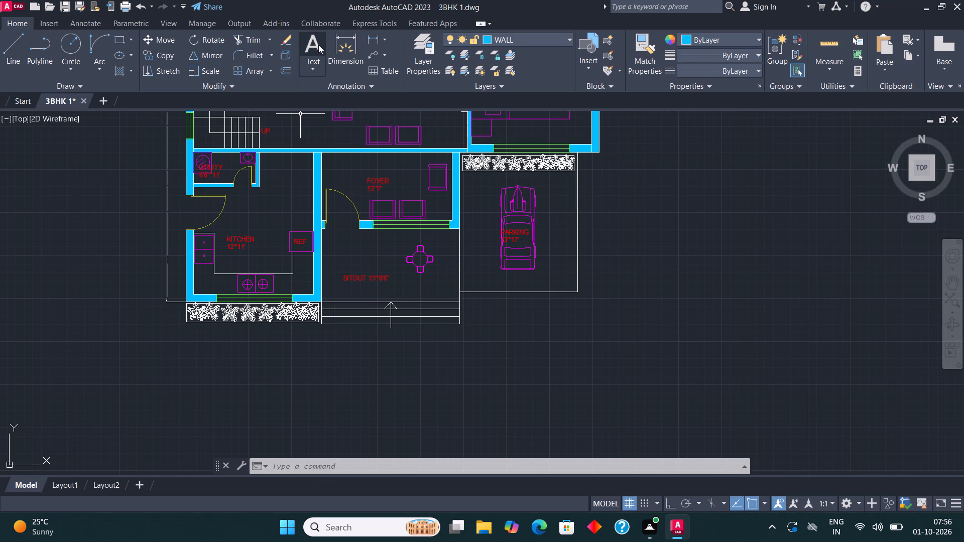
left_click(318, 45)
left_click(257, 403)
left_click(483, 372)
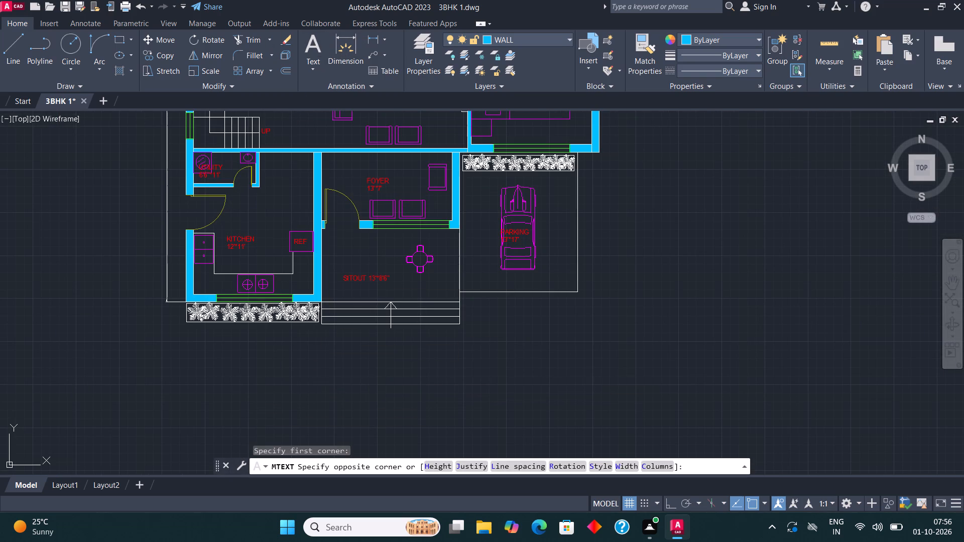
key("3")
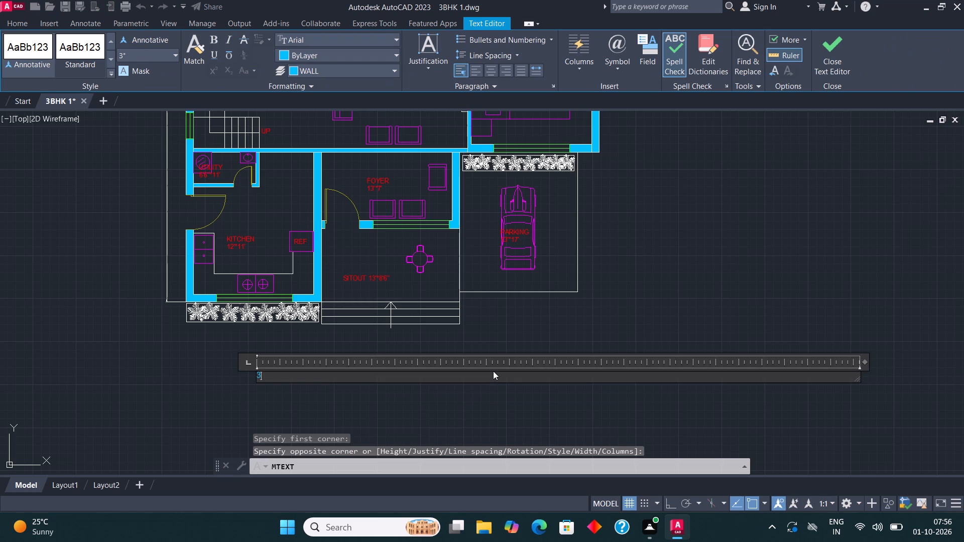
type("BHK HOUSE PLAN")
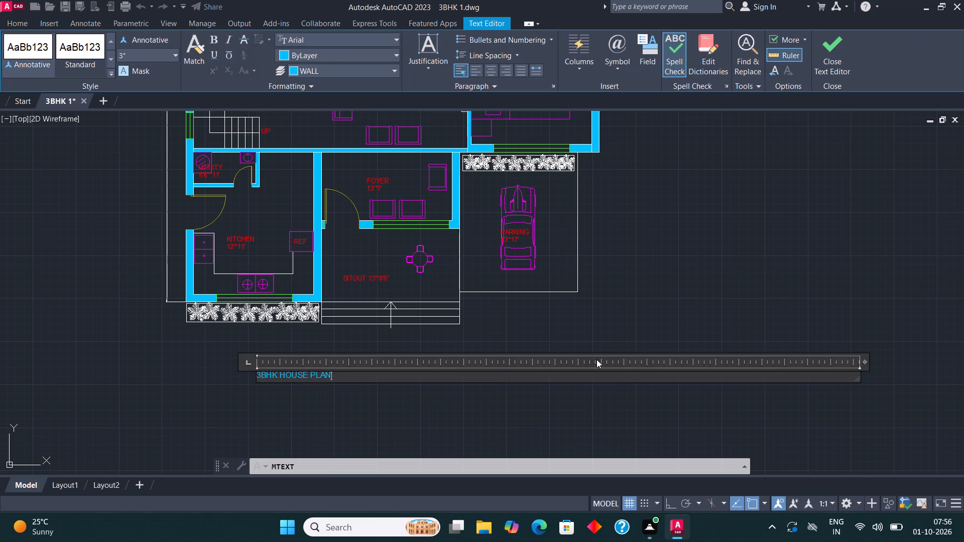
left_click(827, 54)
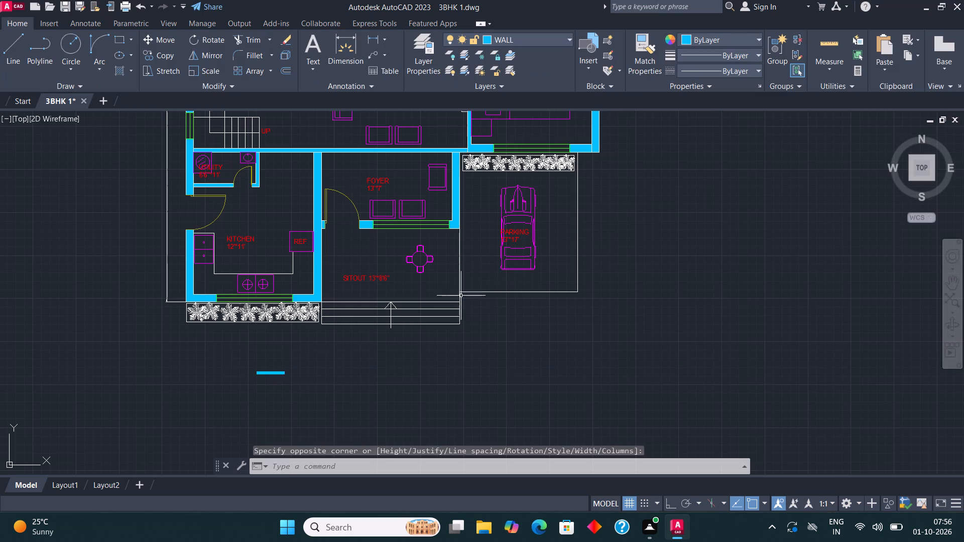
Scale up the 3BHK HOUSE PLAN title until it is about as wide as the SITOUT entrance steps.
scroll(261, 375, "up", 2)
left_click(261, 374)
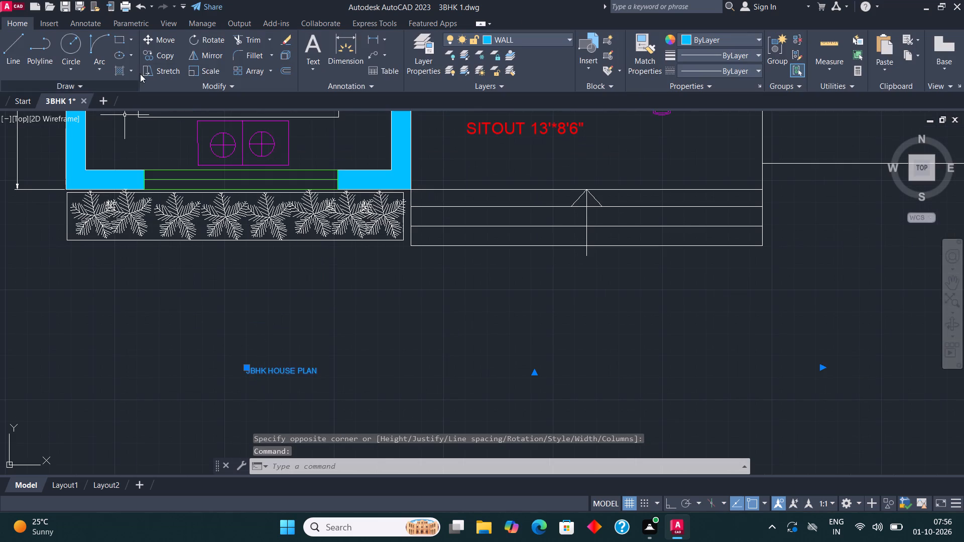
left_click(202, 72)
scroll(279, 207, "down", 2)
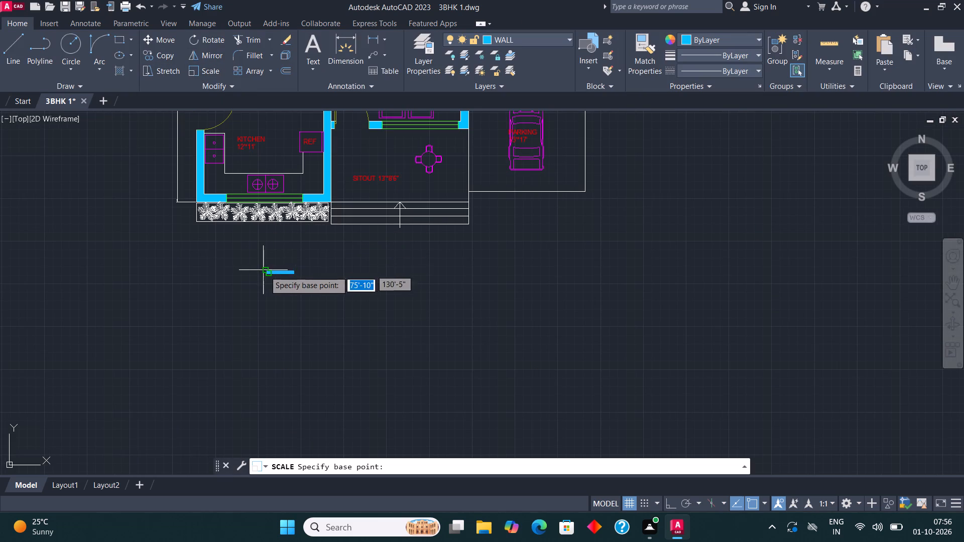
left_click(281, 271)
left_click(796, 243)
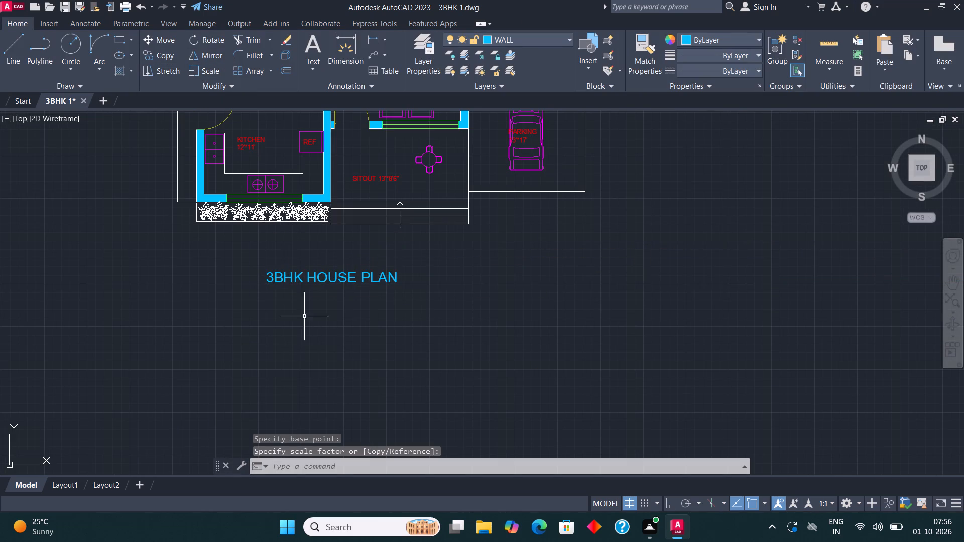
Assign the 3BHK HOUSE PLAN title to the TEXT layer.
scroll(321, 304, "up", 2)
left_click(310, 249)
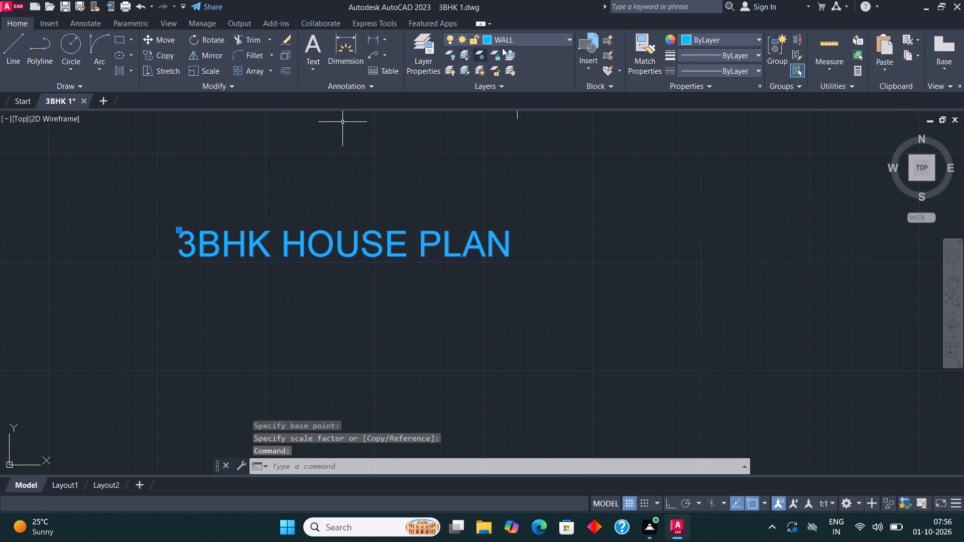
left_click(523, 37)
left_click(504, 109)
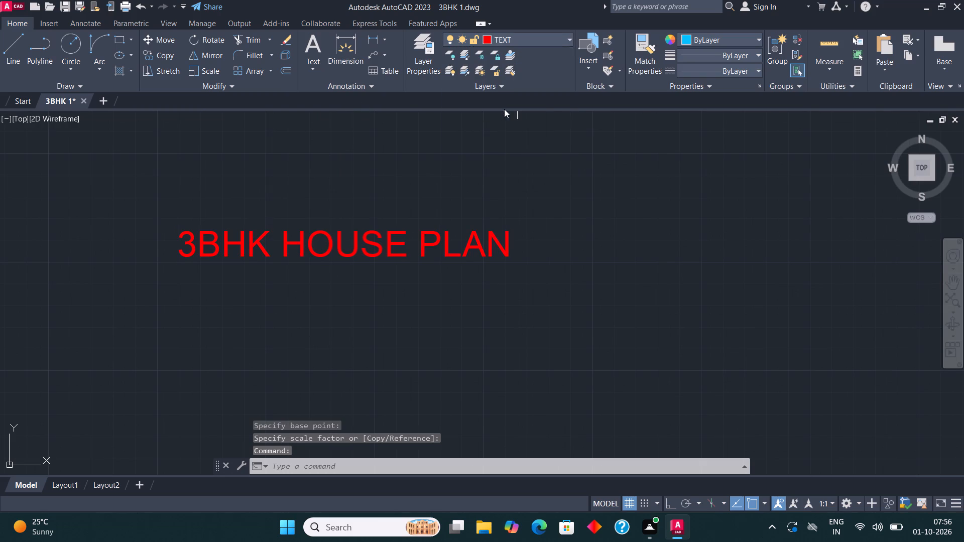
key("Escape")
Move the 3BHK HOUSE PLAN title closer to the plan, centring it roughly below the KITCHEN planter and SITOUT steps.
middle_click_drag(416, 272, 419, 317)
scroll(409, 312, "down", 4)
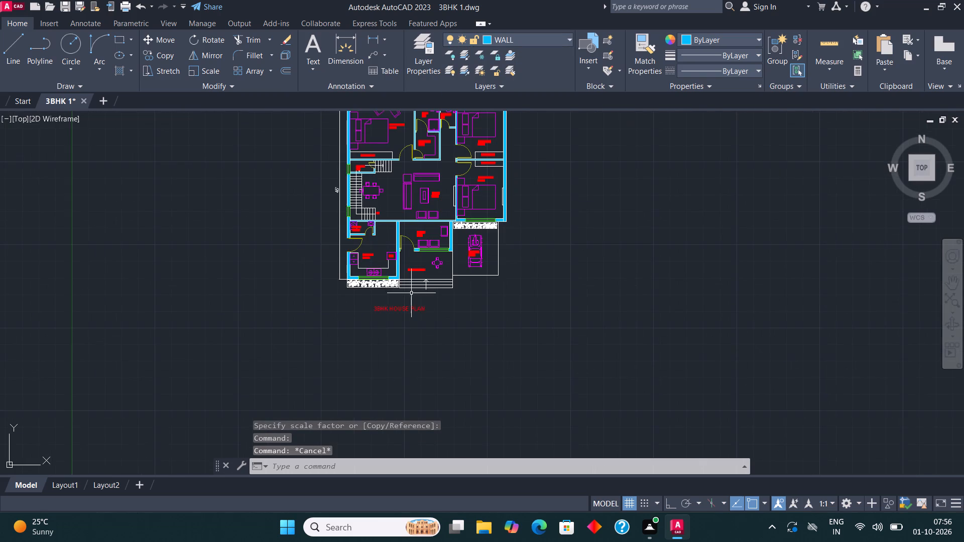
middle_click_drag(411, 292, 378, 308)
scroll(379, 325, "up", 1)
left_click(353, 325)
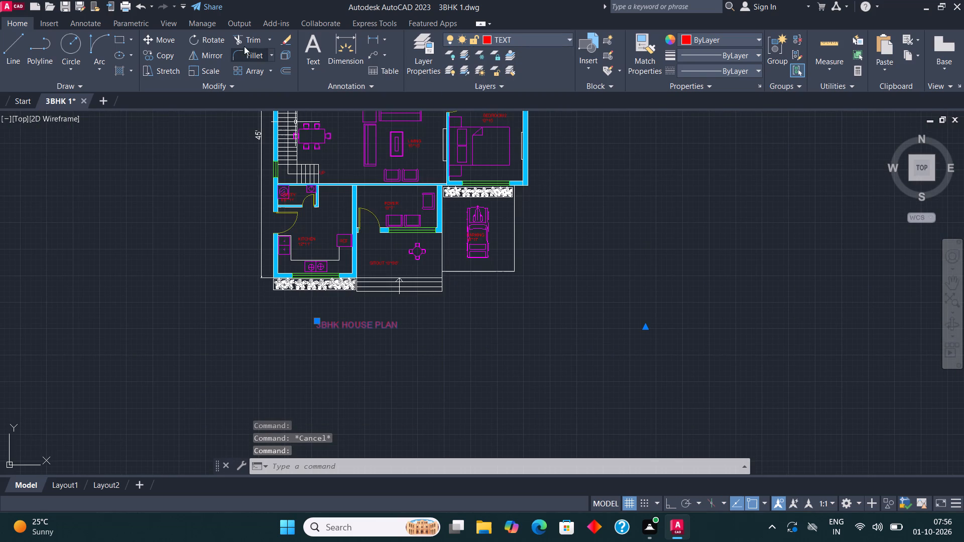
left_click(171, 39)
scroll(374, 357, "up", 1)
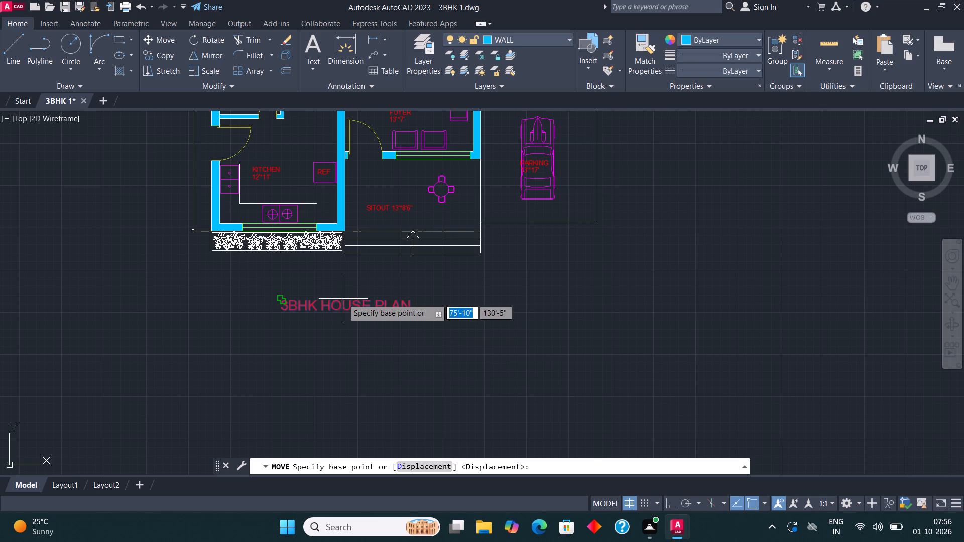
left_click(344, 301)
left_click(330, 283)
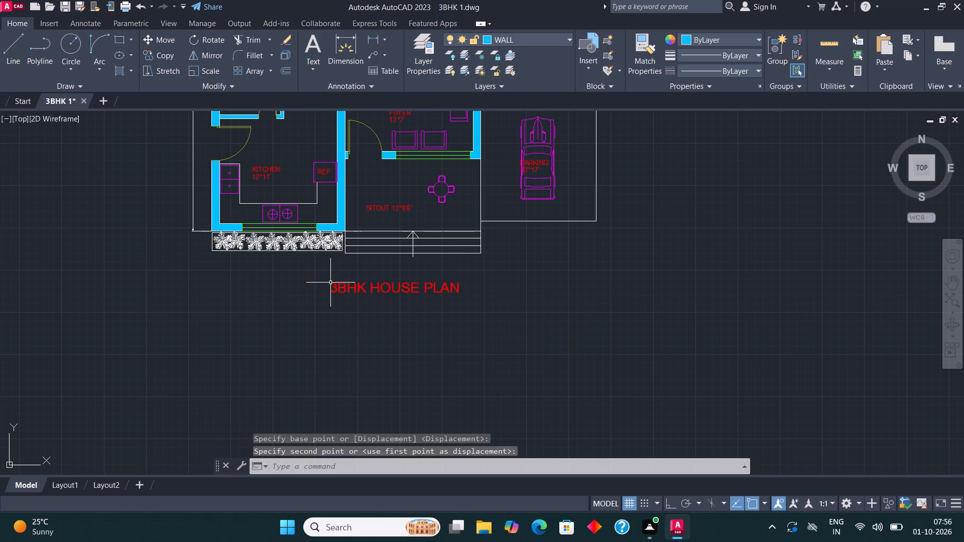
scroll(356, 301, "down", 3)
middle_click_drag(366, 320, 377, 362)
key("Escape")
Create a new layer named TREE with colour 92.
scroll(387, 344, "up", 3)
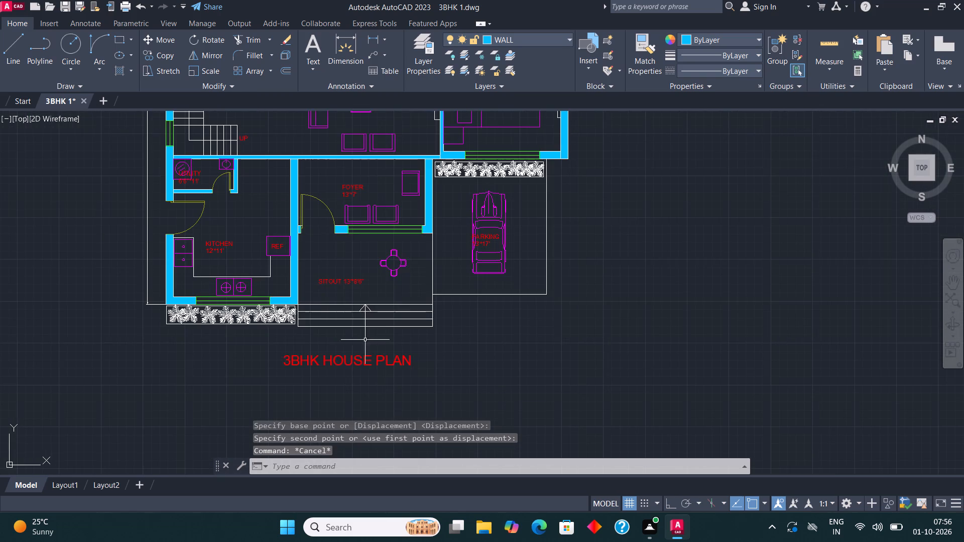
middle_click_drag(258, 315, 289, 332)
left_click(427, 44)
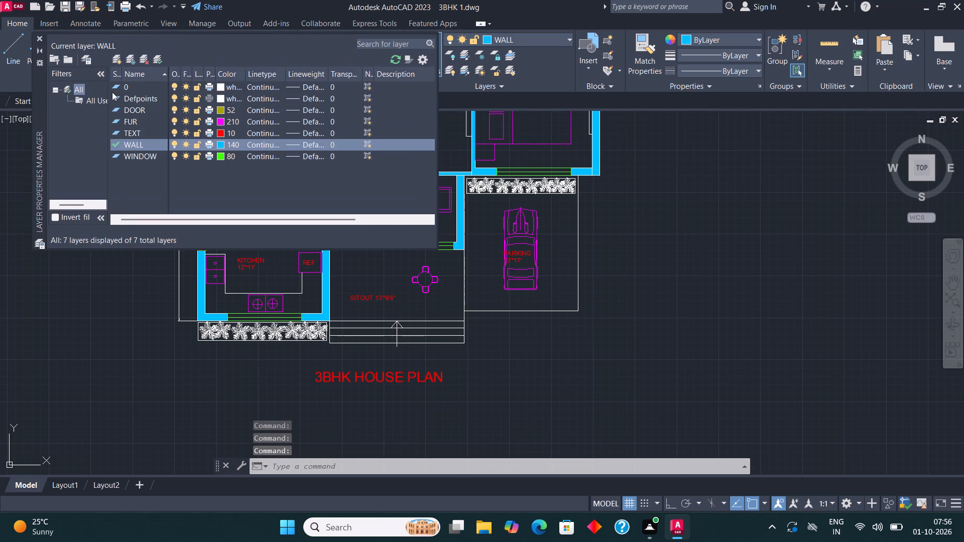
left_click(110, 53)
type("TRE")
key("e")
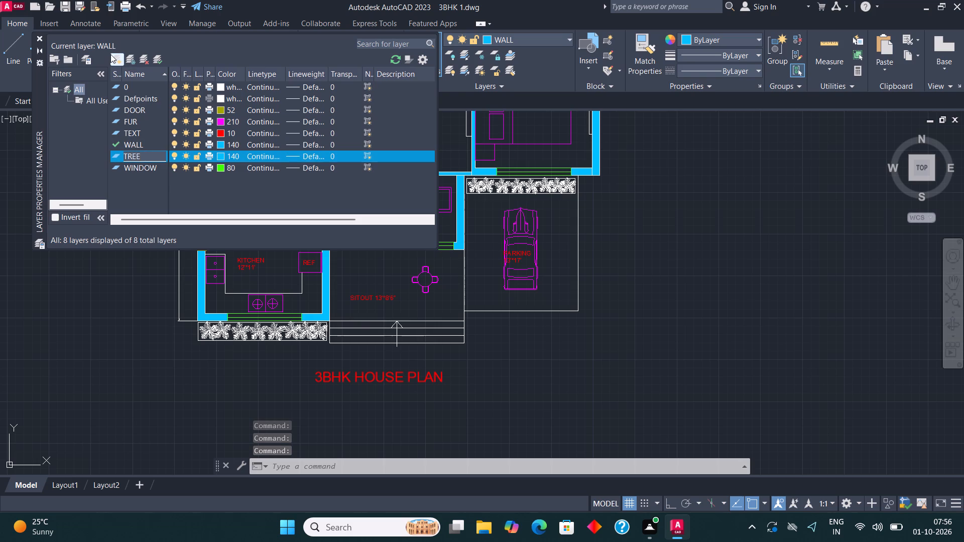
left_click(218, 155)
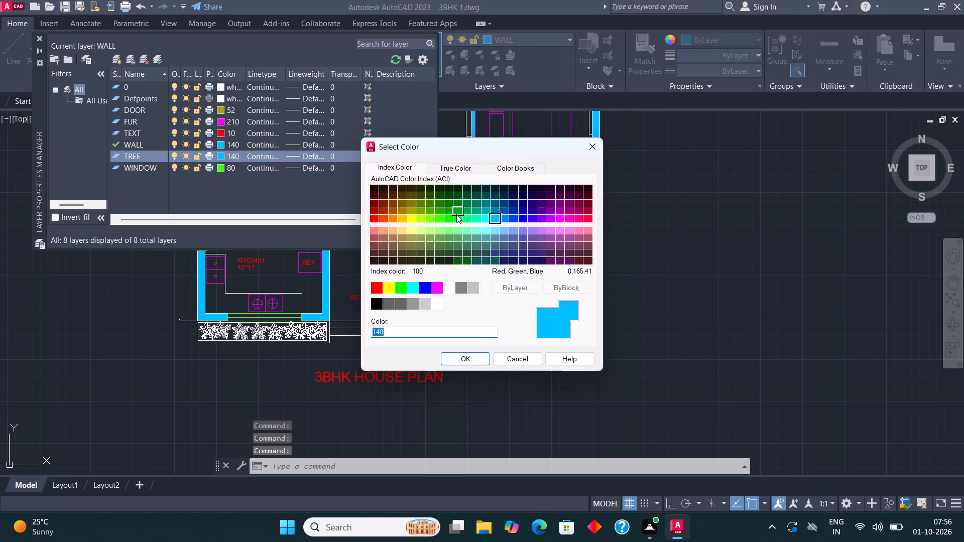
left_click(451, 211)
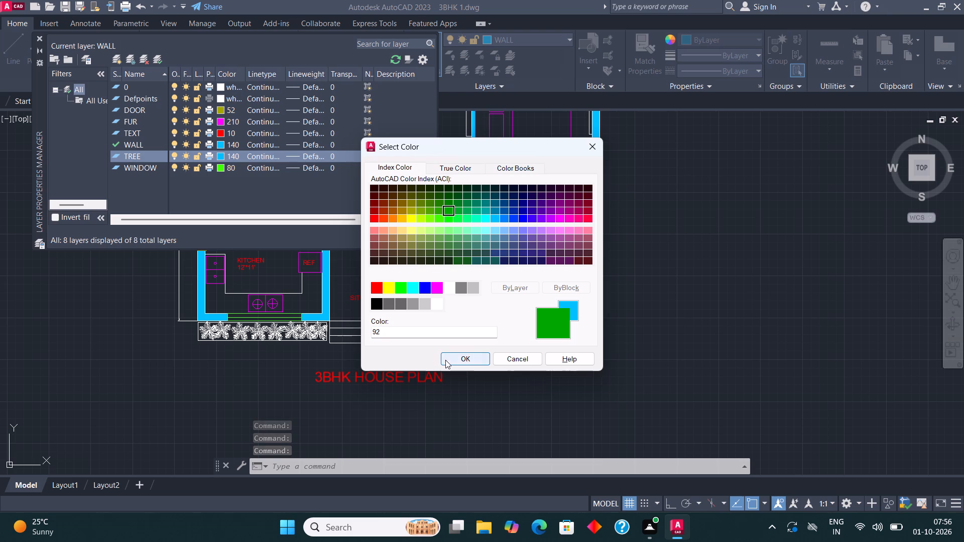
left_click(448, 360)
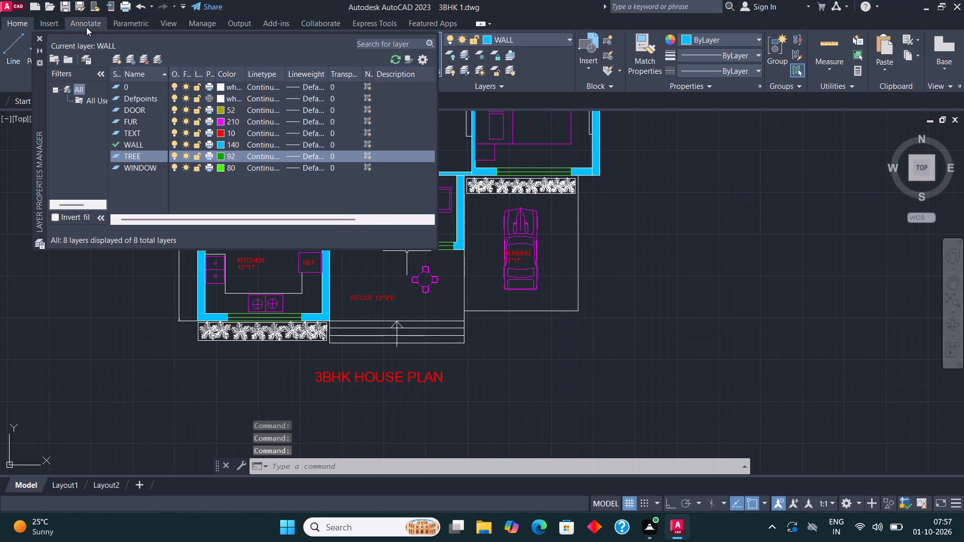
left_click(36, 38)
Assign all the plants in the planter below the KITCHEN to the TREE layer.
scroll(215, 360, "up", 2)
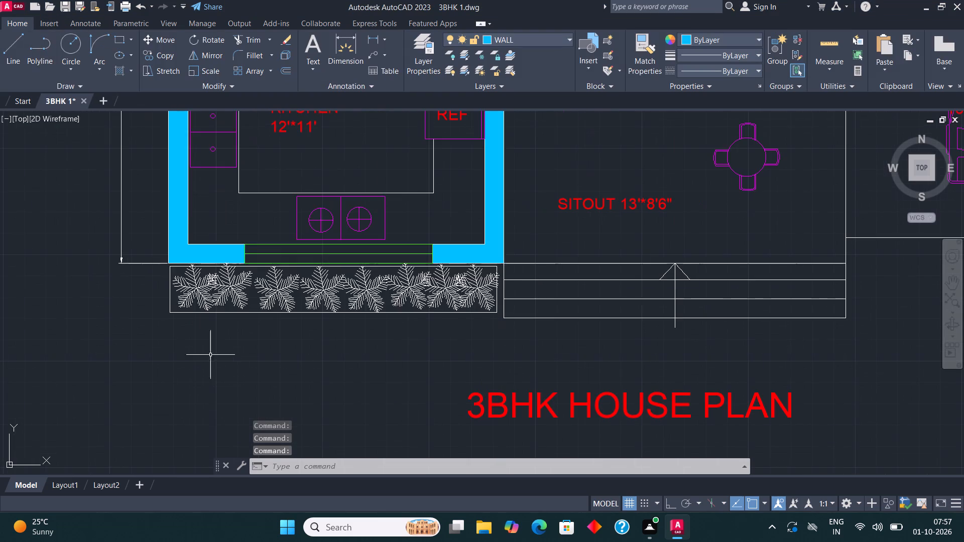
scroll(175, 267, "up", 1)
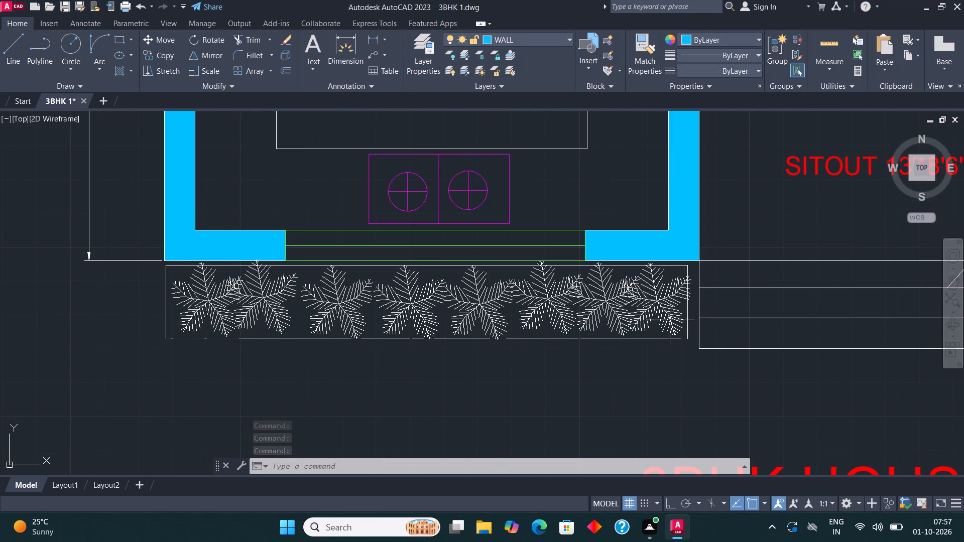
left_click(670, 320)
left_click(605, 335)
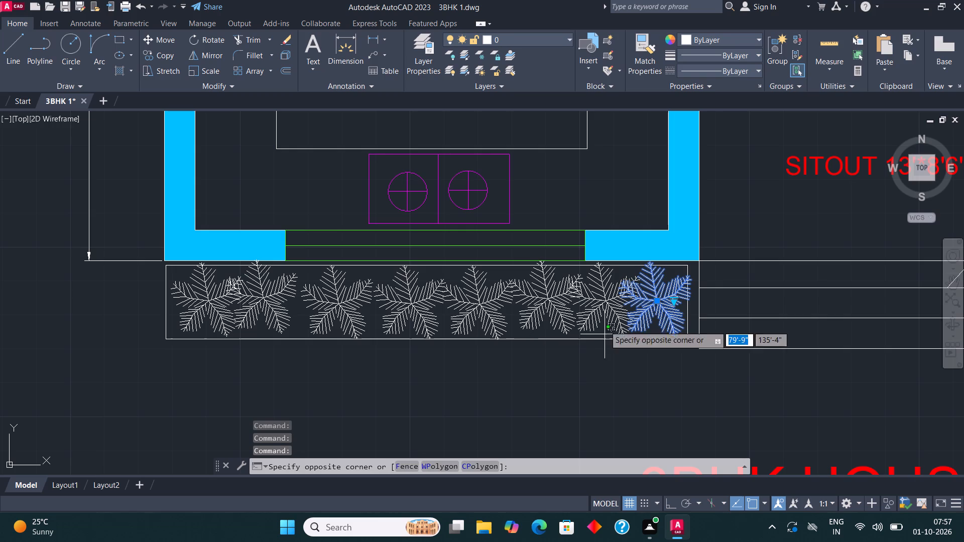
left_click(199, 283)
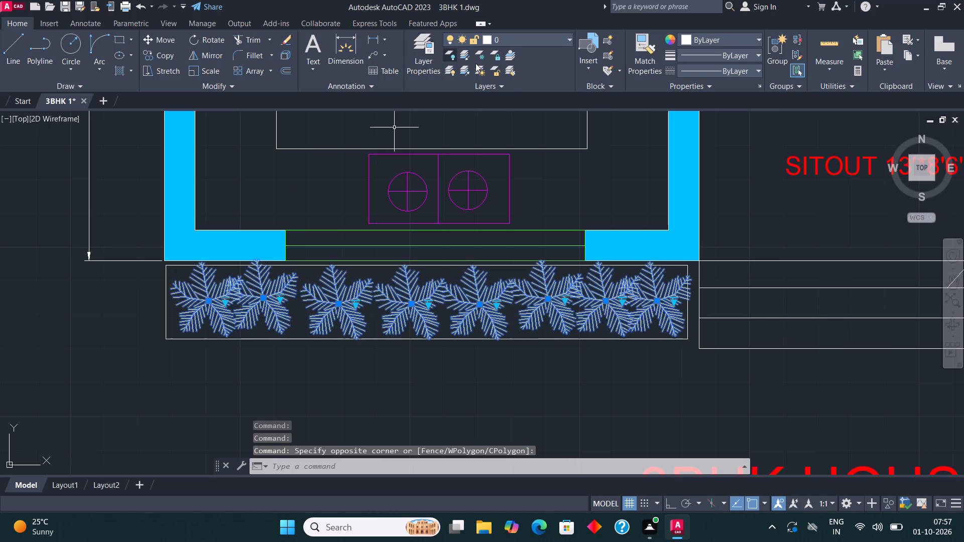
left_click(530, 38)
left_click(518, 129)
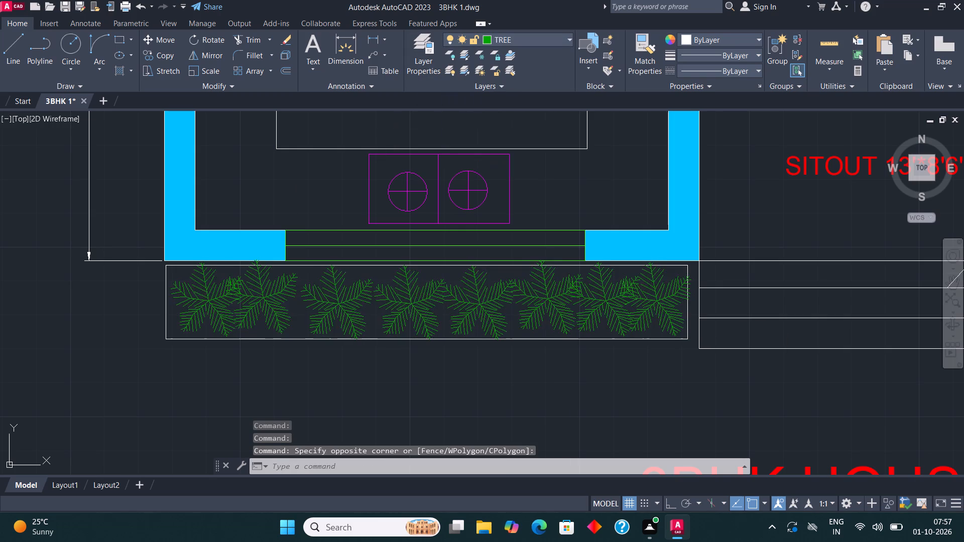
scroll(269, 276, "down", 1)
key("Escape")
Assign all the plants in the planter between BEDROOM 2 and the PARKING area to the TREE layer.
scroll(261, 248, "down", 3)
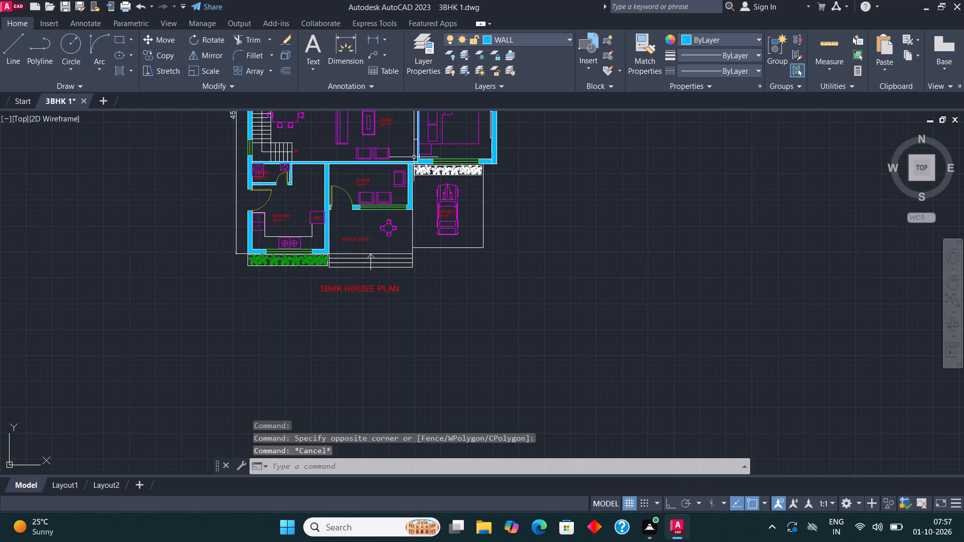
scroll(419, 156, "up", 3)
scroll(672, 222, "up", 1)
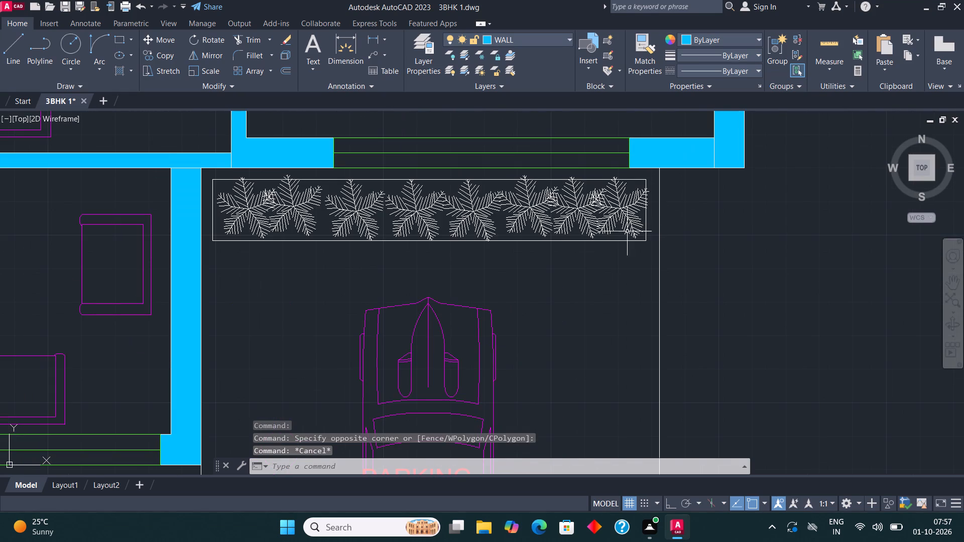
left_click(621, 234)
left_click(233, 193)
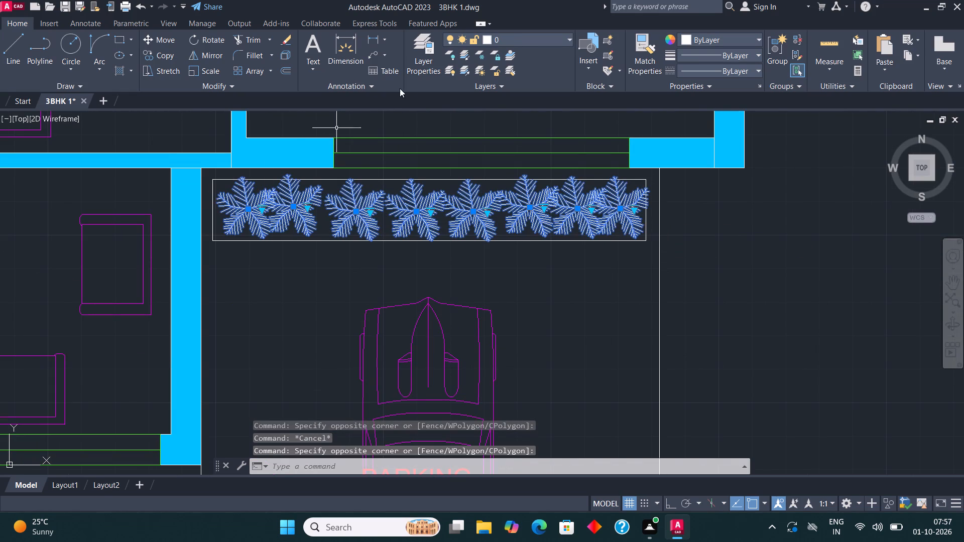
left_click(530, 42)
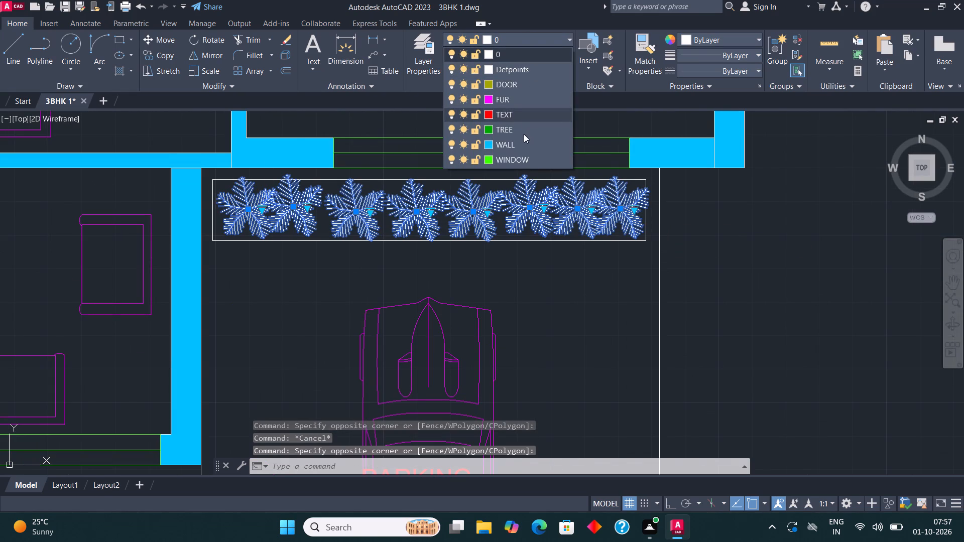
left_click(521, 126)
key("Escape")
Save the 3BHK 1 drawing.
scroll(353, 247, "down", 3)
middle_click_drag(392, 254, 385, 253)
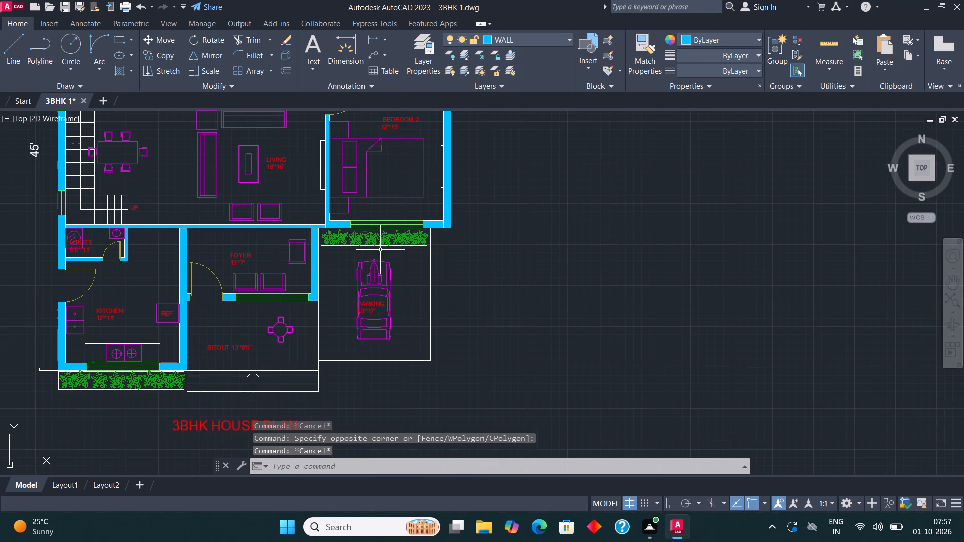
middle_click_drag(385, 253, 420, 257)
scroll(436, 274, "down", 2)
middle_click_drag(348, 326, 363, 337)
scroll(357, 317, "up", 1)
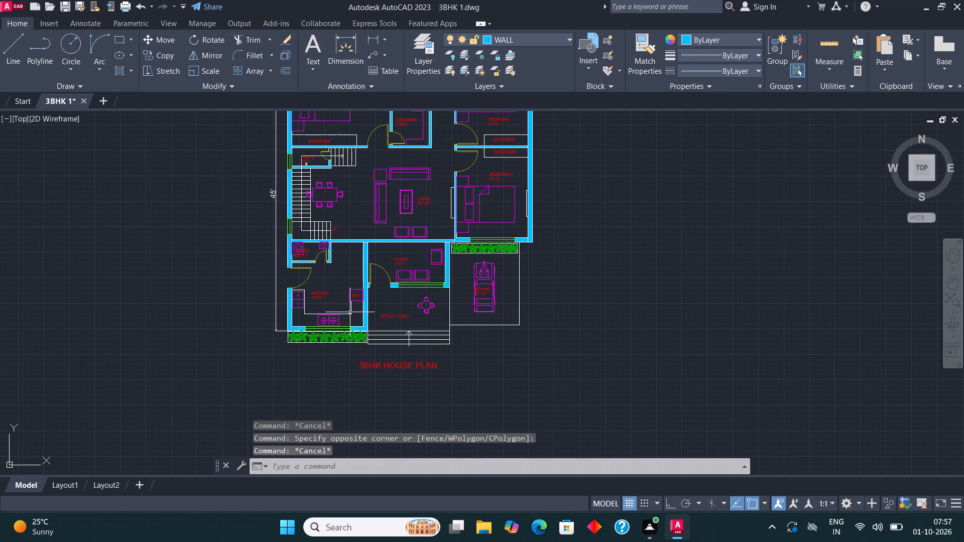
middle_click_drag(327, 213, 310, 270)
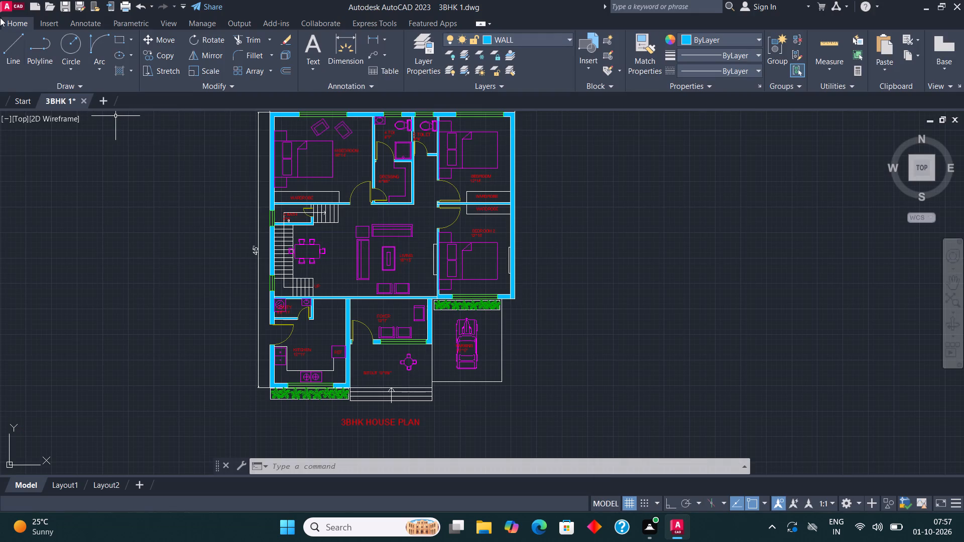
left_click(6, 5)
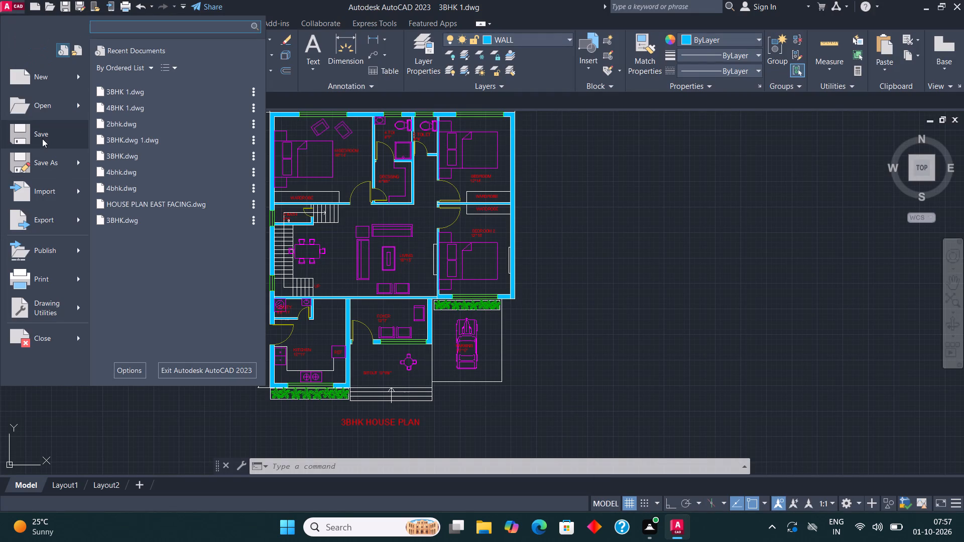
left_click(42, 133)
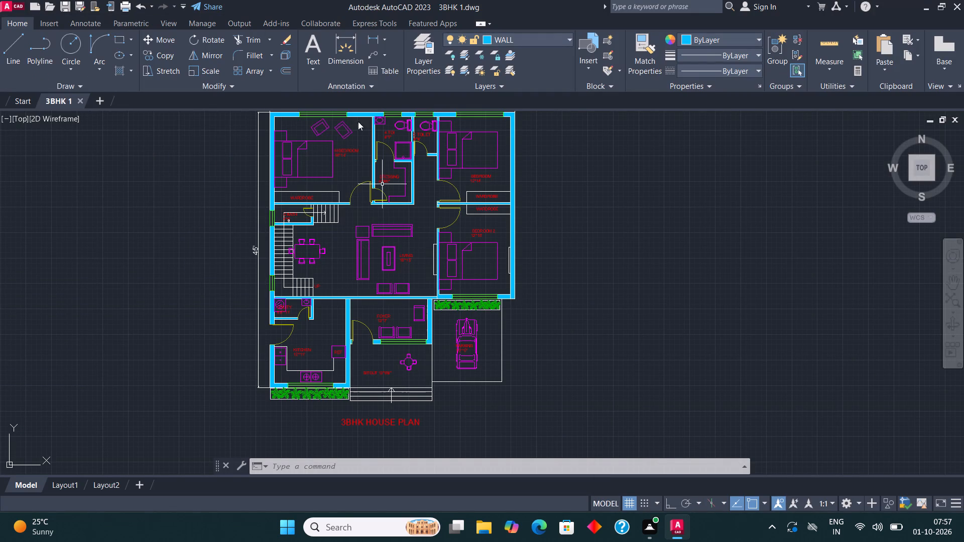
Set up a plot with AutoCAD PDF (High Quality Print).pc3 and a window area enclosing the whole floor plan, dimensions and title.
left_click(7, 9)
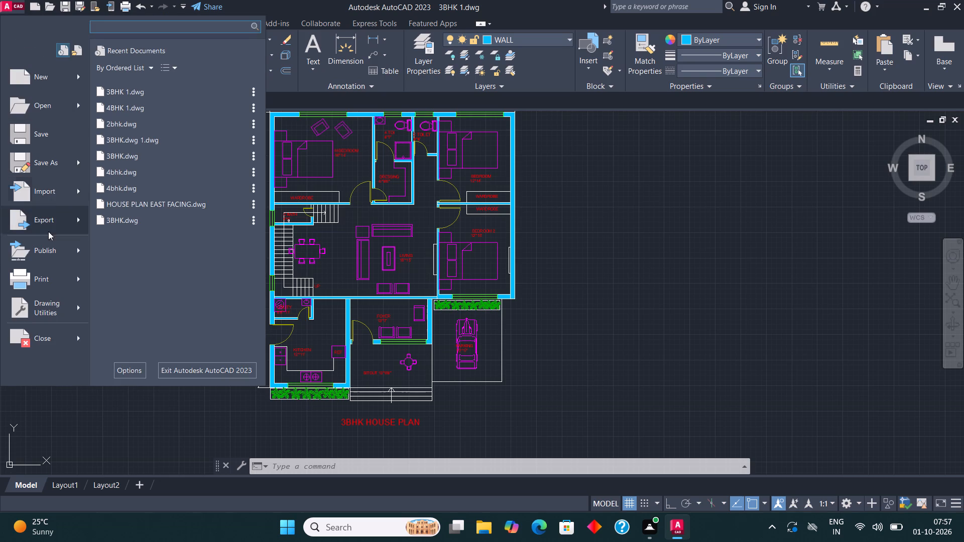
left_click(54, 278)
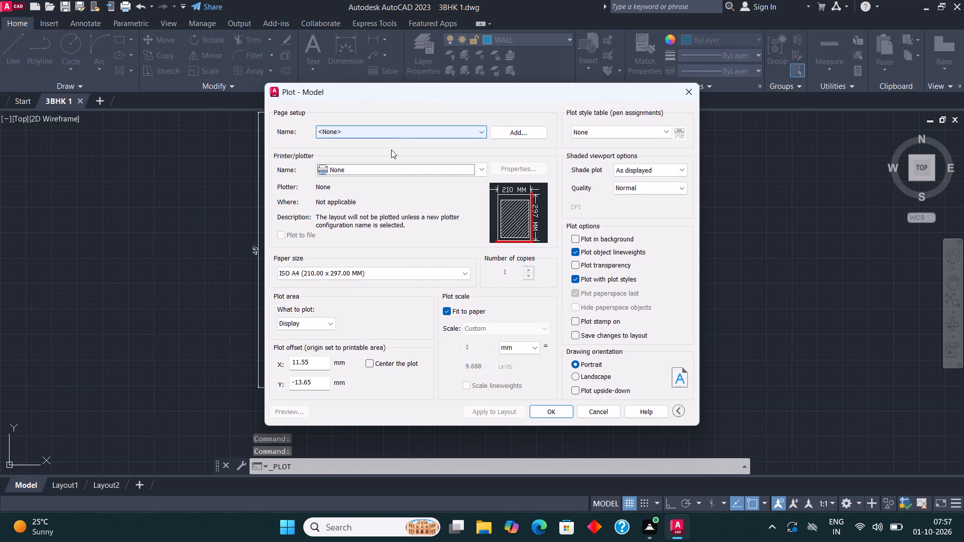
left_click(386, 168)
left_click(396, 229)
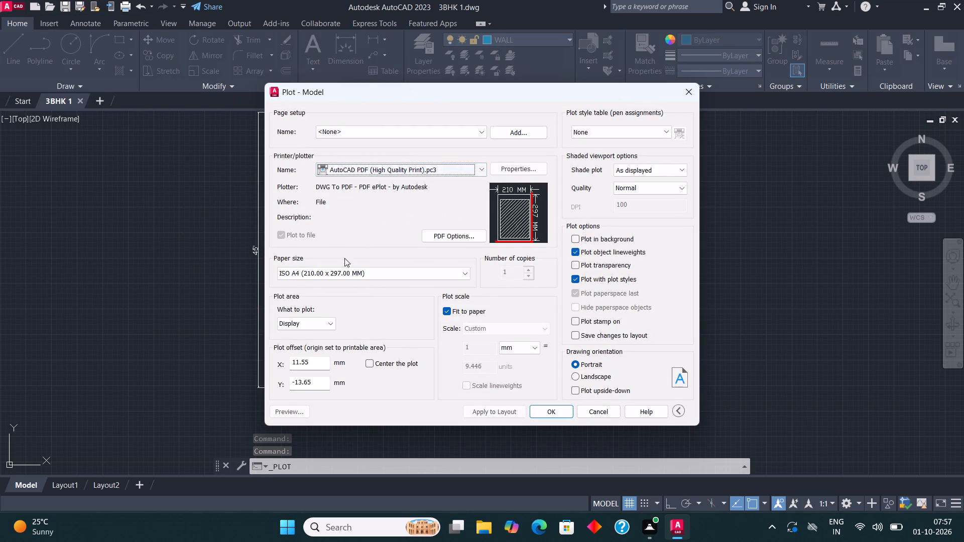
left_click(311, 330)
left_click(307, 355)
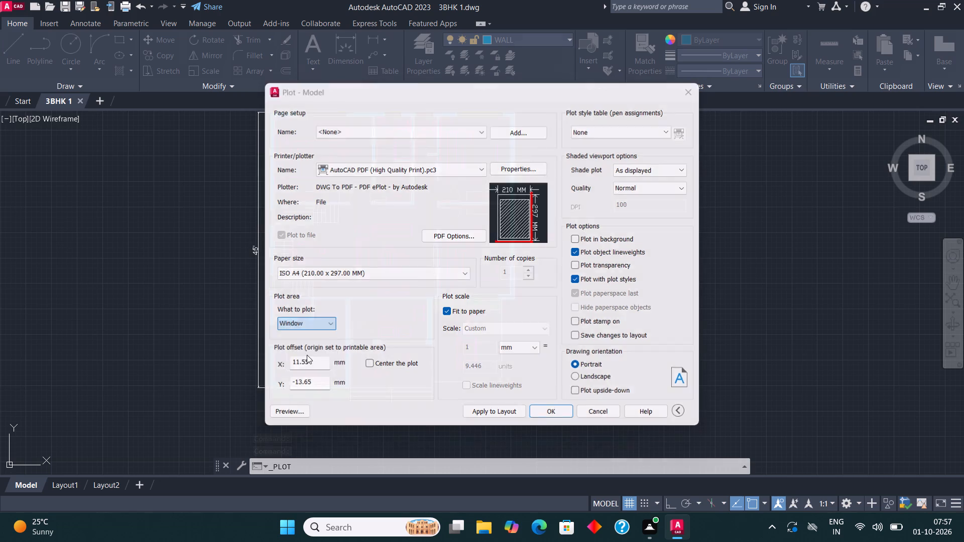
scroll(313, 359, "down", 1)
left_click(238, 174)
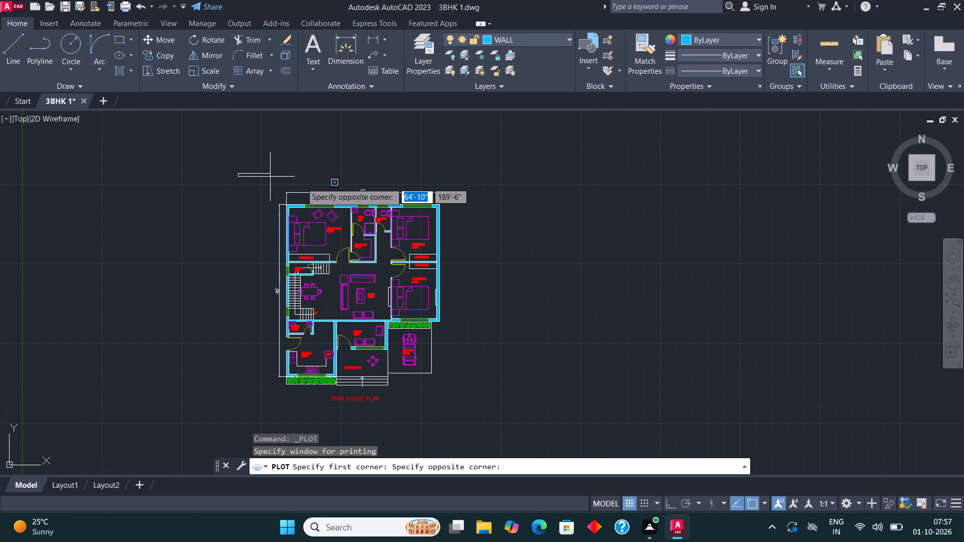
left_click(474, 421)
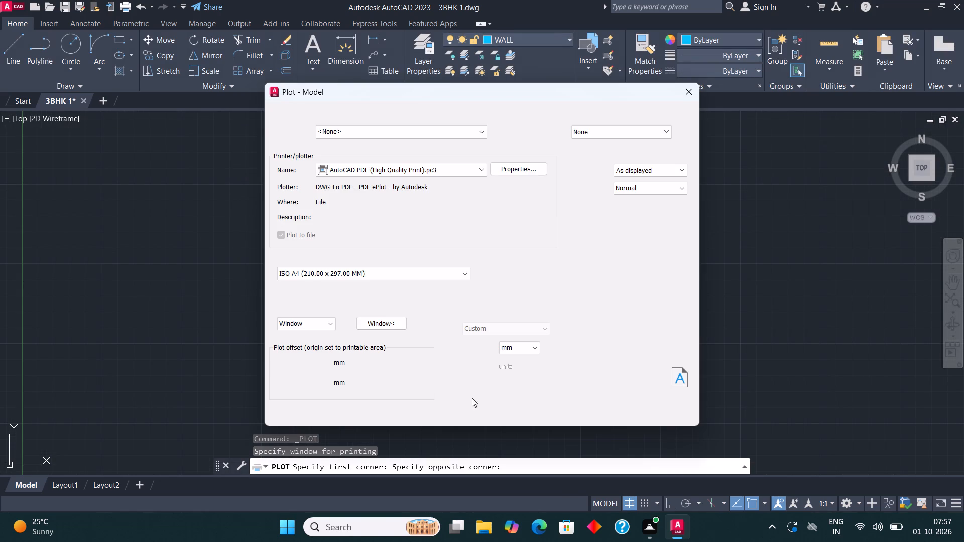
Plot the plan to 3BHK 1-Model.pdf in the Downloads folder, check the opened PDF and close it.
left_click(545, 413)
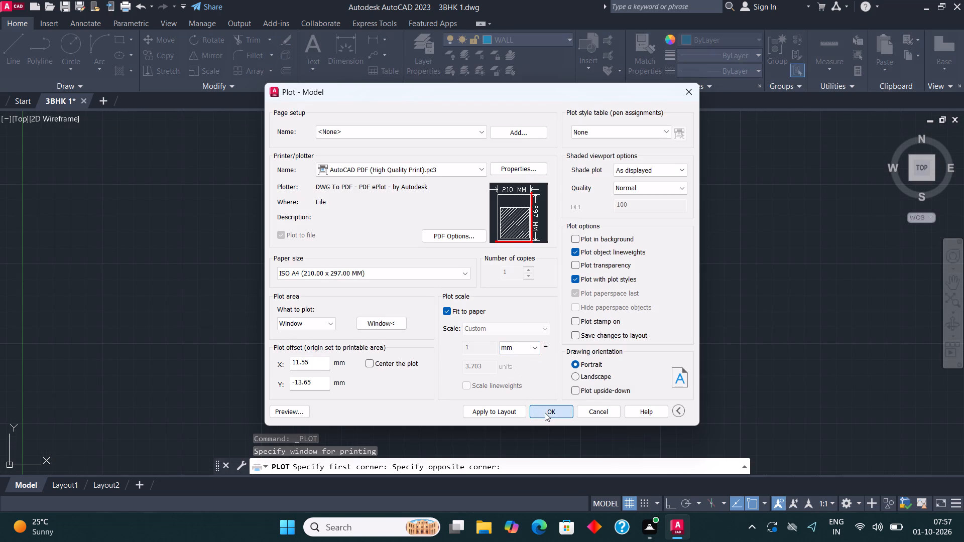
left_click(444, 130)
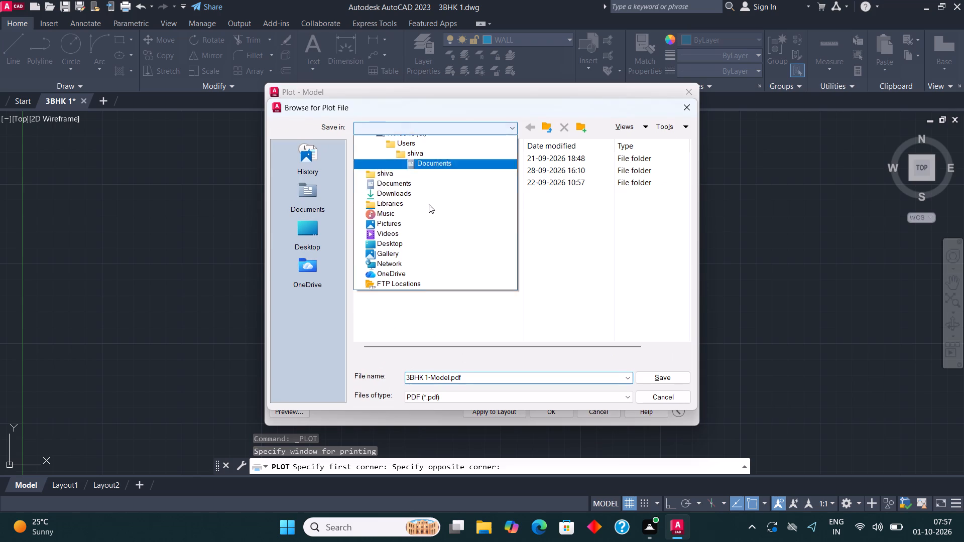
left_click(430, 221)
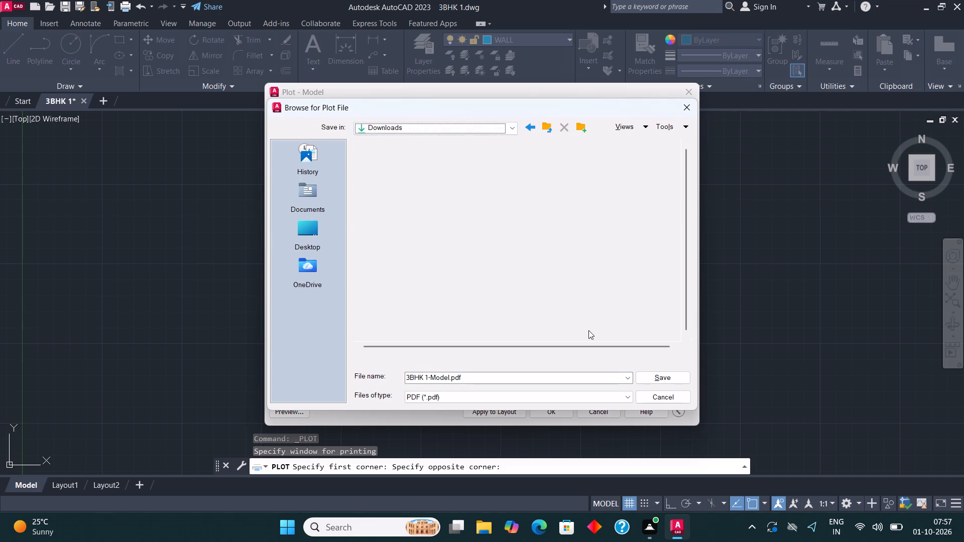
left_click(652, 377)
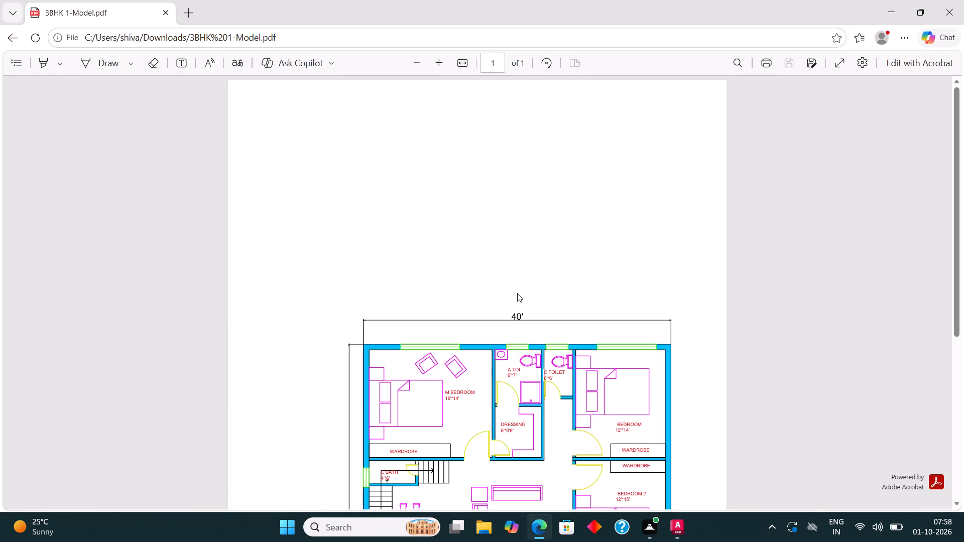
scroll(443, 210, "down", 5)
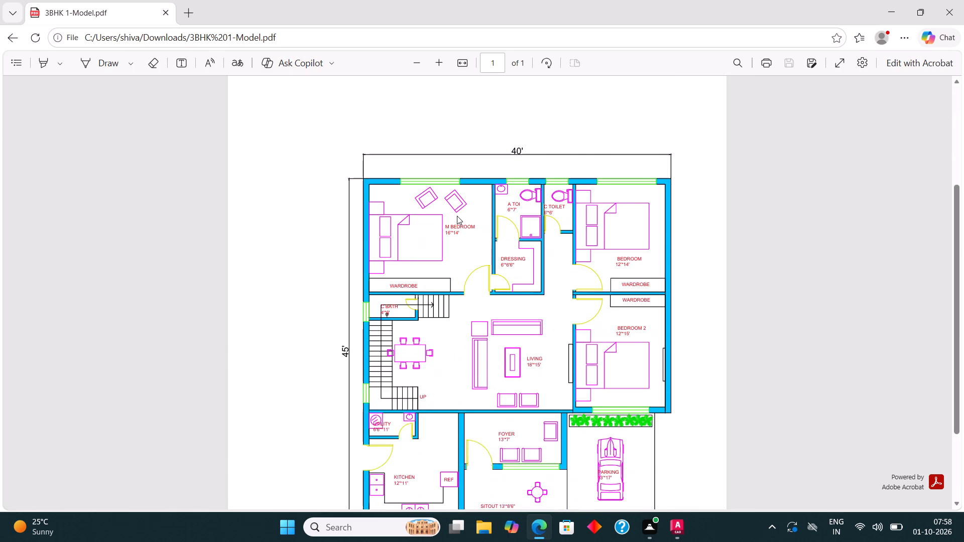
left_click(952, 9)
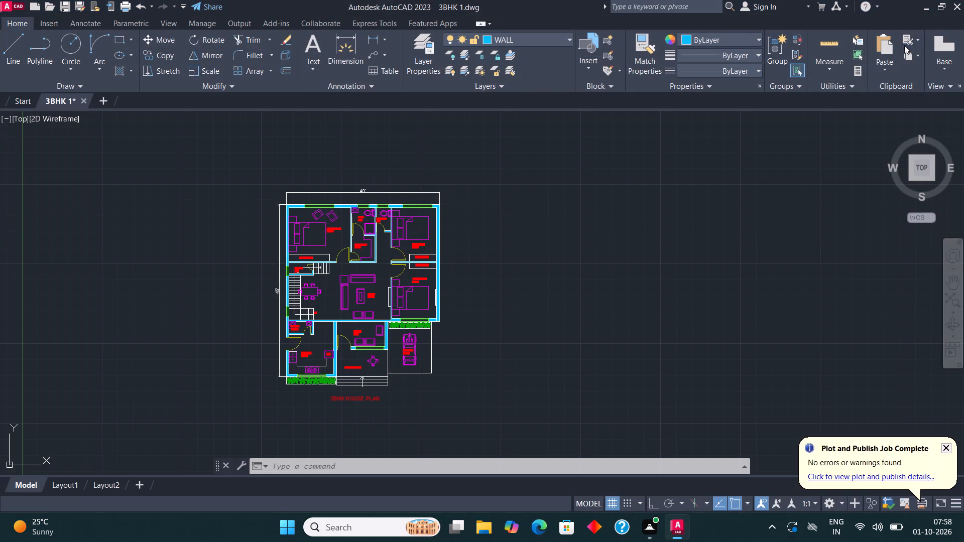
Export the drawing in DWF format as 3BHK 1.dwf in the Downloads folder.
left_click(6, 0)
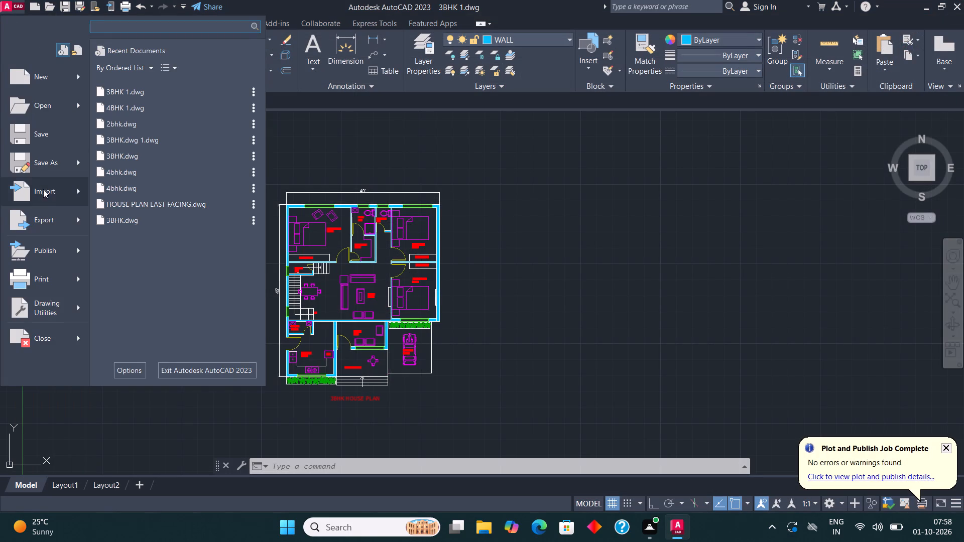
left_click(51, 219)
left_click(130, 102)
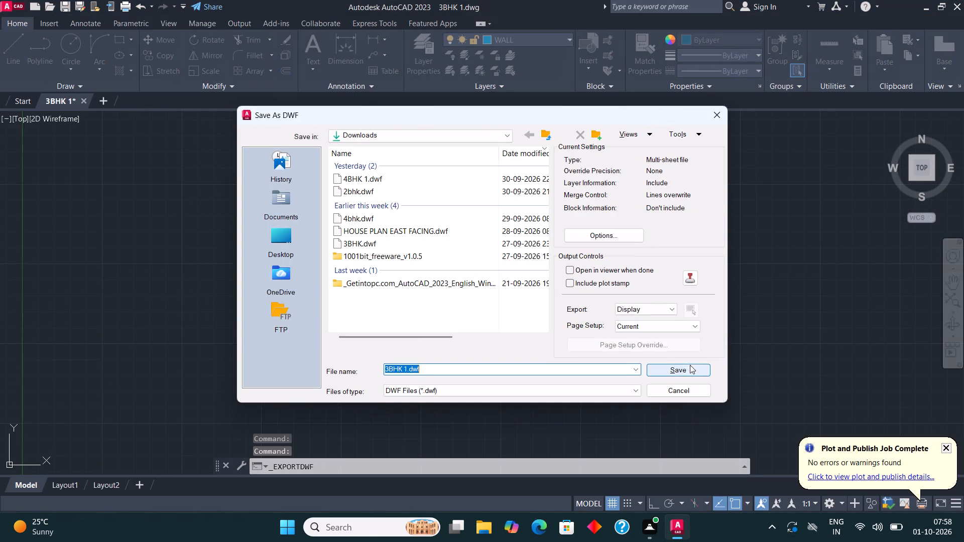
left_click(689, 369)
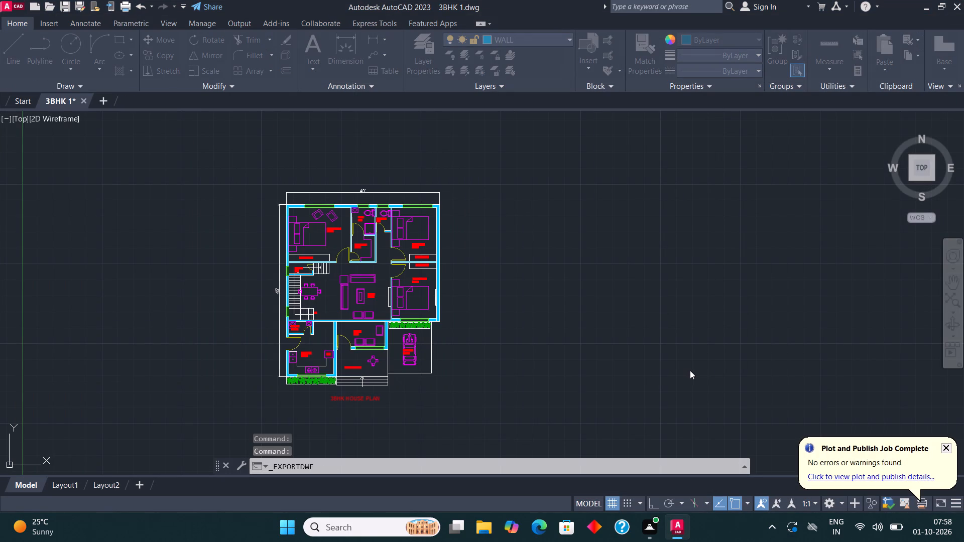